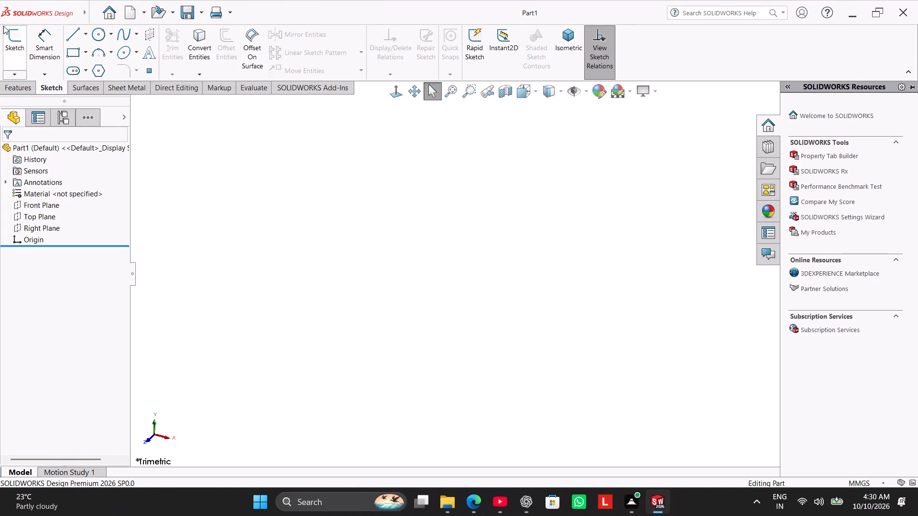
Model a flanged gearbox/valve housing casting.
Sketch a center rectangle about 102 mm wide and 157 mm long on the Top Plane, centred on the origin.
{"action": "left_click", "coordinate": [8, 42]}
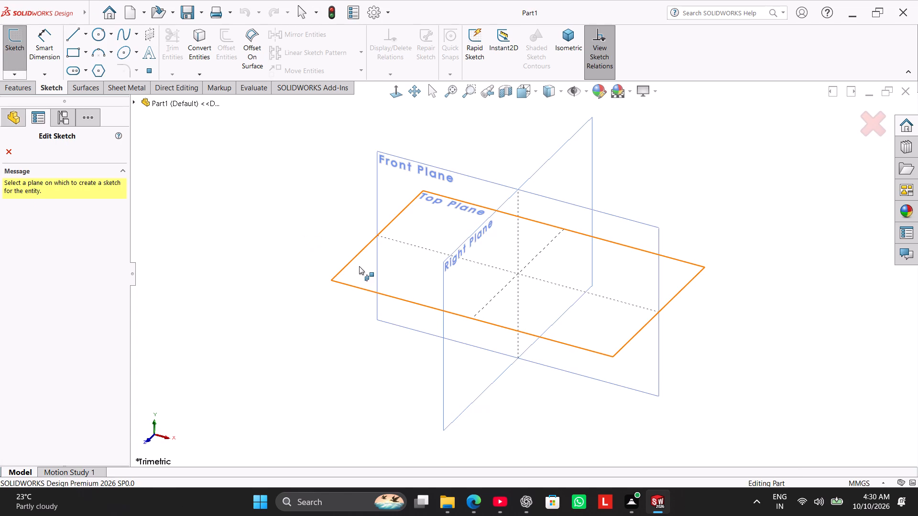
{"action": "left_click", "coordinate": [359, 266]}
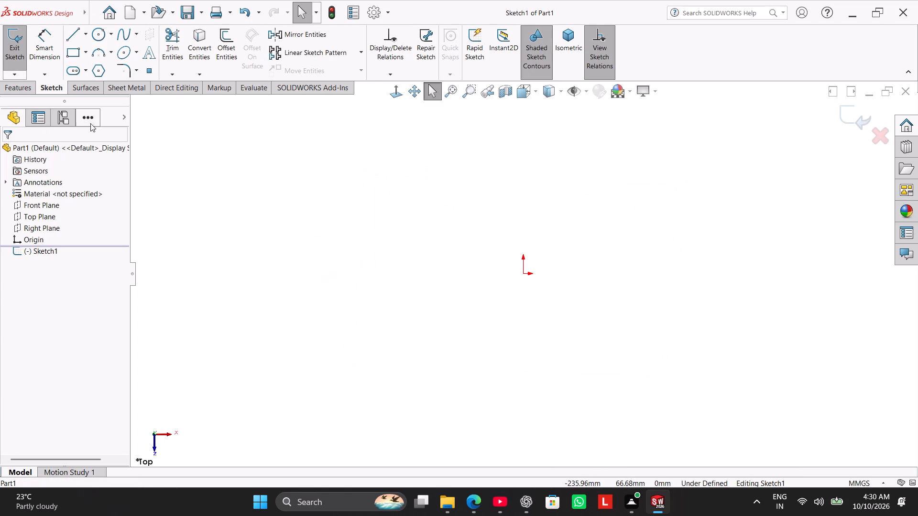
{"action": "left_click", "coordinate": [85, 56]}
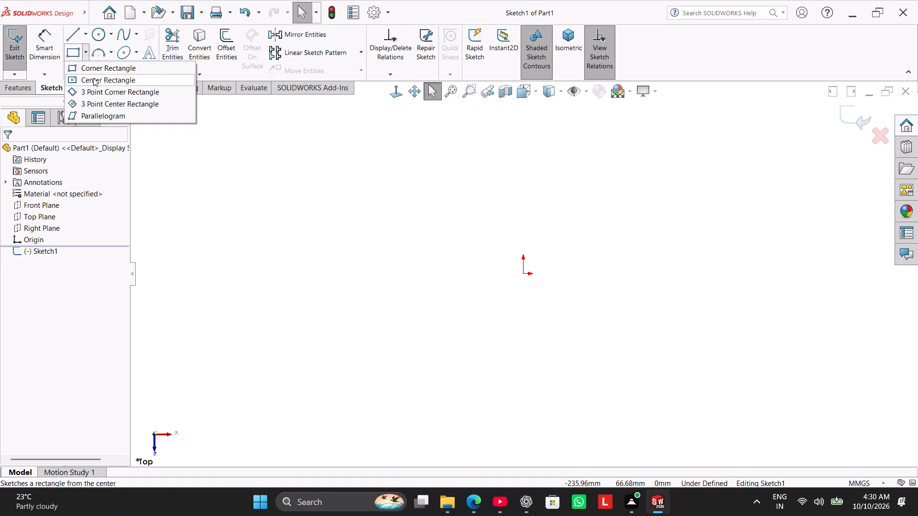
{"action": "left_click", "coordinate": [93, 78]}
{"action": "left_click", "coordinate": [524, 273]}
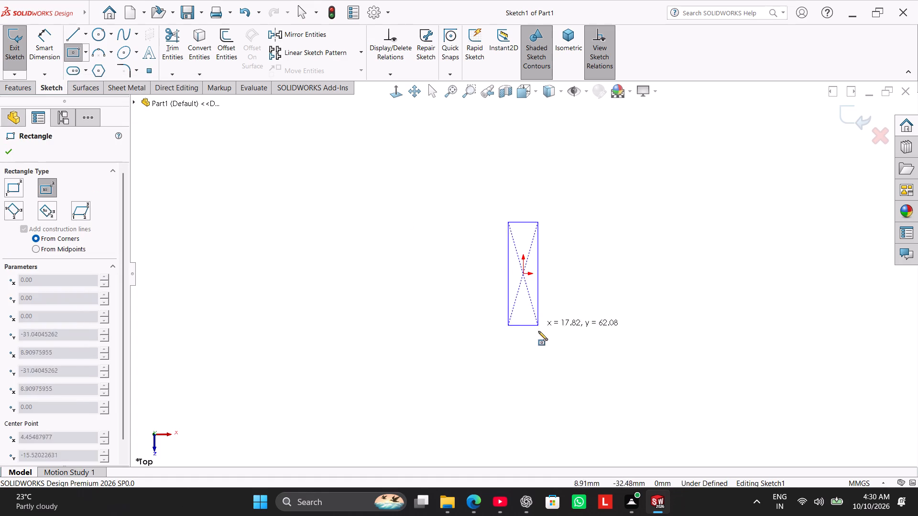
{"action": "left_click", "coordinate": [608, 404]}
{"action": "right_click", "coordinate": [671, 245]}
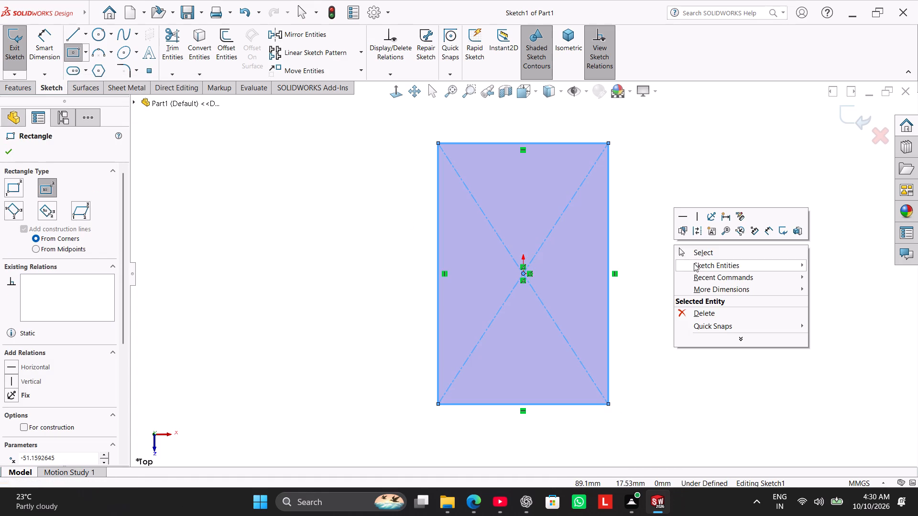
{"action": "left_click", "coordinate": [693, 255]}
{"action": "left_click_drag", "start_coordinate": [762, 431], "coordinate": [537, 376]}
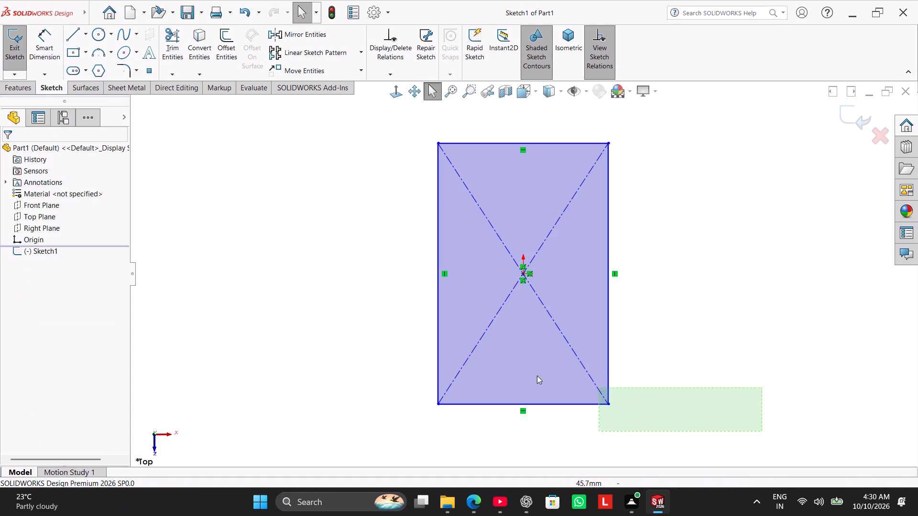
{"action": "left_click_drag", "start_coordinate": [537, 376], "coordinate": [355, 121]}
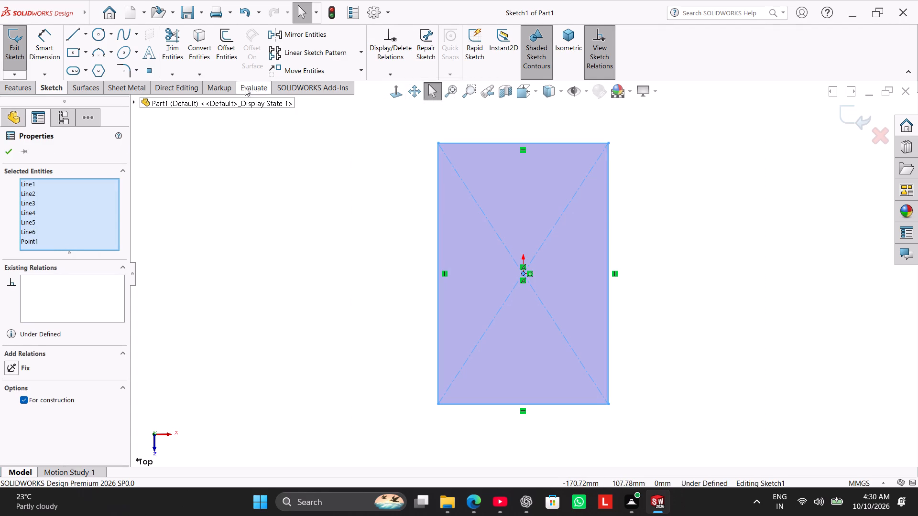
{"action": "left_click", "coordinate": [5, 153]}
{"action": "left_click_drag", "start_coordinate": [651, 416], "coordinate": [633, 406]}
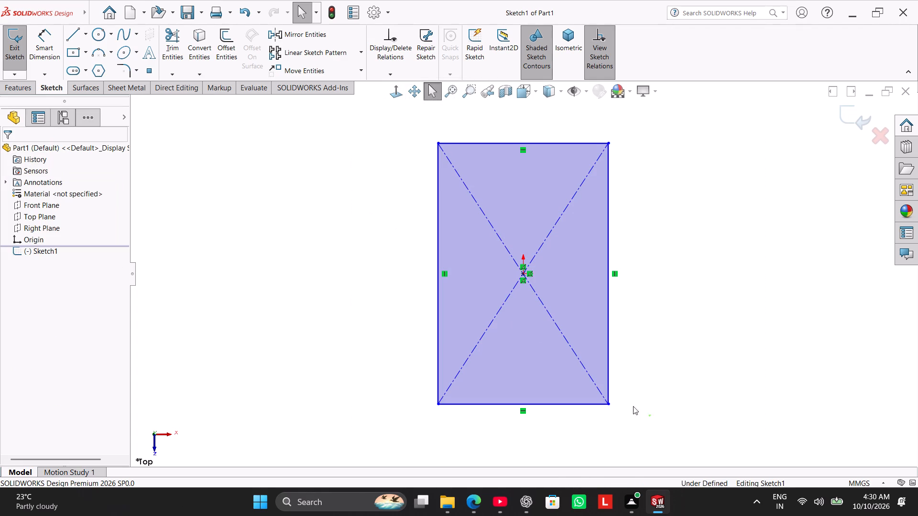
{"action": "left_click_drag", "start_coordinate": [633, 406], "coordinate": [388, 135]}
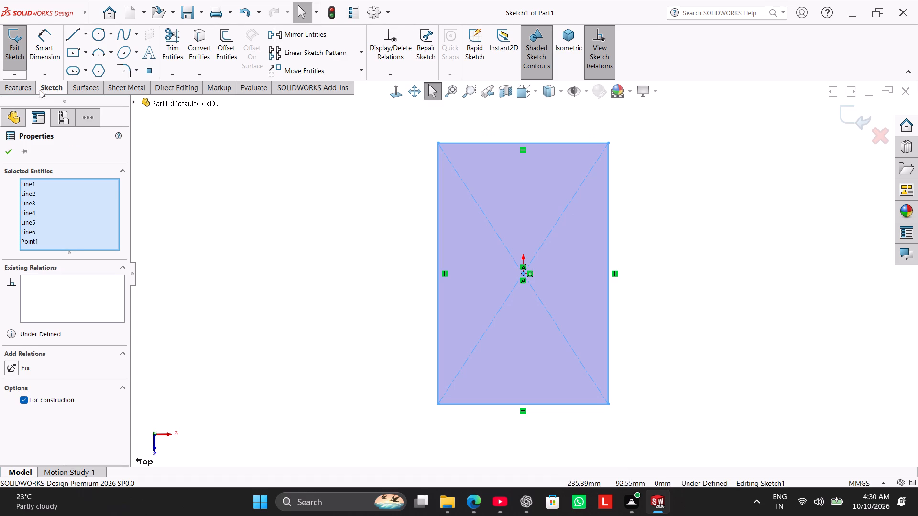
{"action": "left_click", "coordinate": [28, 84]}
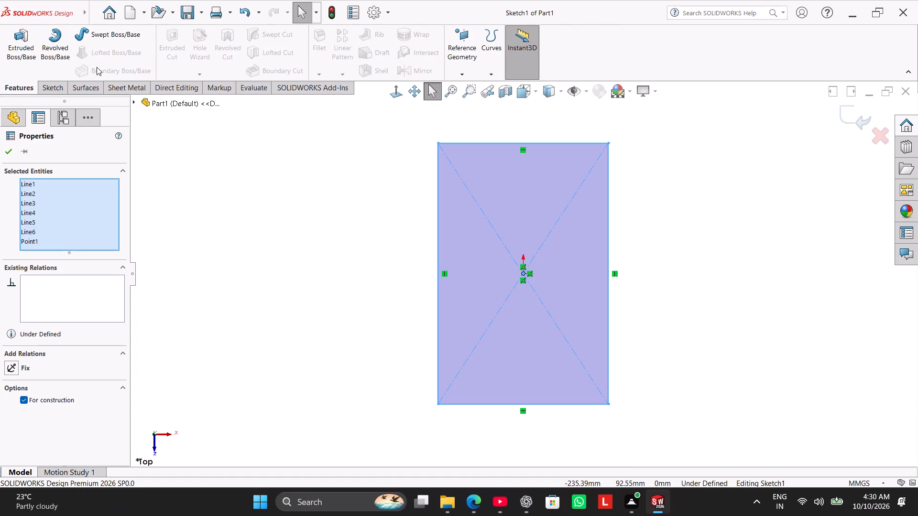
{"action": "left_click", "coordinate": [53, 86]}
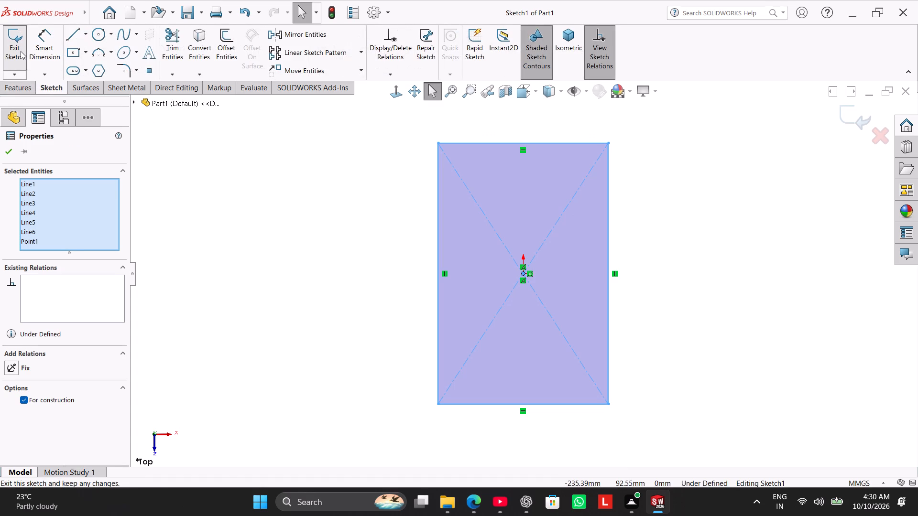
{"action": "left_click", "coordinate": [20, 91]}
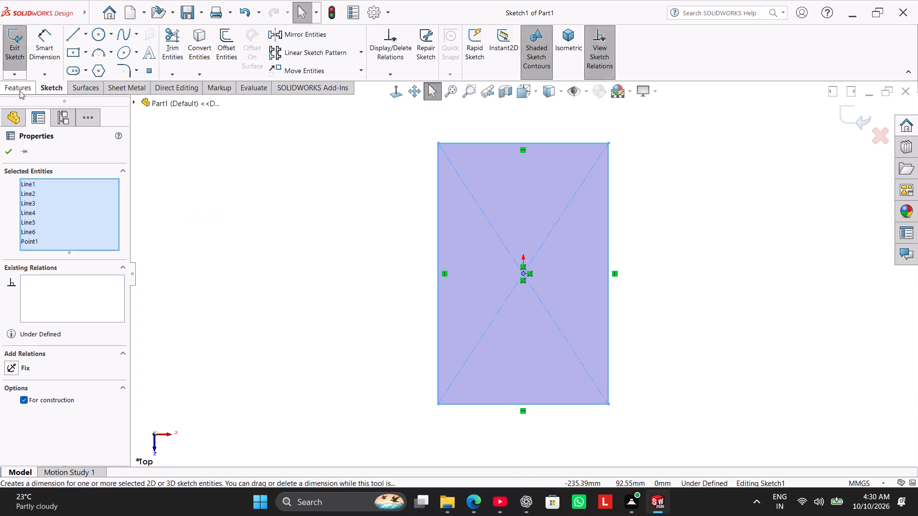
Round all four corners of the rectangle with 20 mm sketch fillets.
{"action": "left_click", "coordinate": [44, 89]}
{"action": "left_click", "coordinate": [123, 75]}
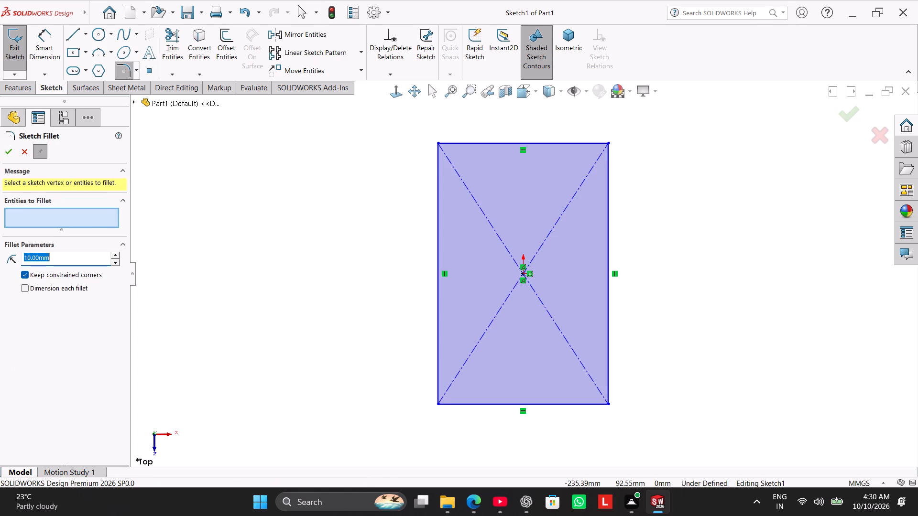
{"action": "left_click_drag", "start_coordinate": [674, 429], "coordinate": [466, 246]}
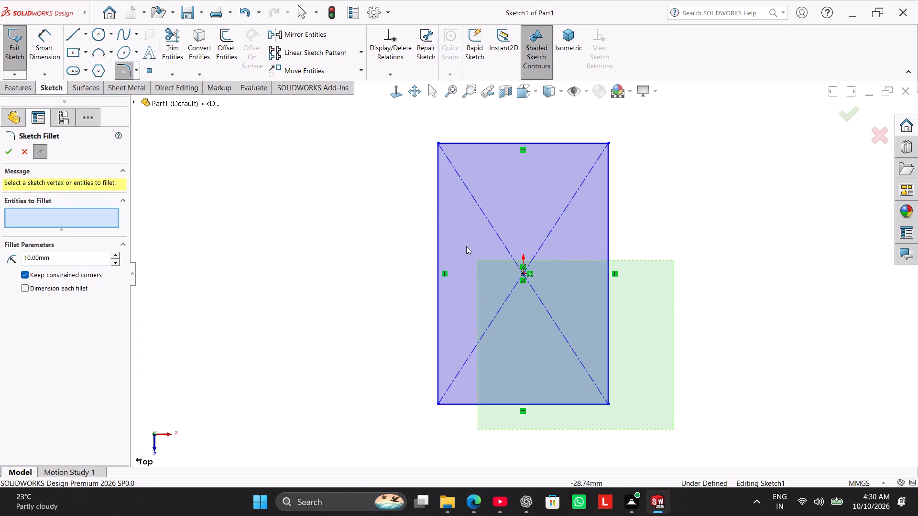
{"action": "left_click_drag", "start_coordinate": [466, 246], "coordinate": [395, 128]}
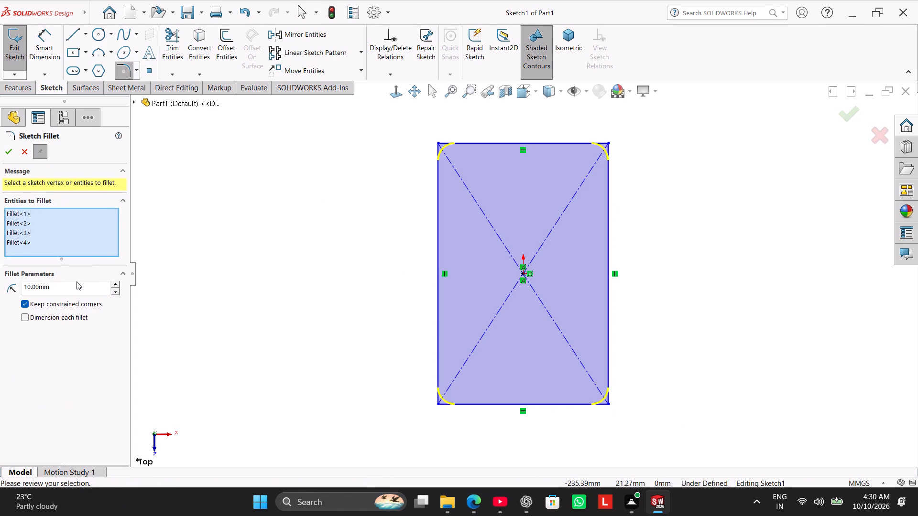
{"action": "left_click", "coordinate": [76, 281]}
{"action": "double_click", "coordinate": [76, 294]}
{"action": "double_click", "coordinate": [75, 288]}
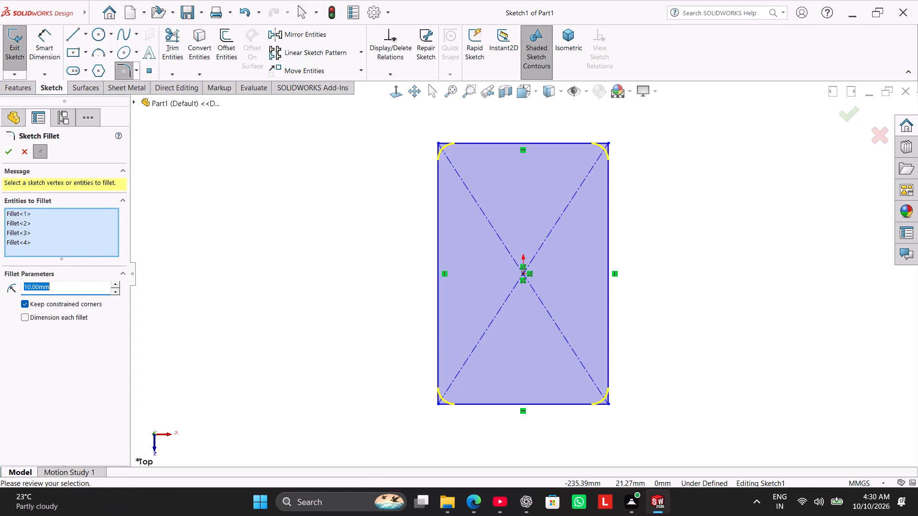
{"action": "type", "text": "20"}
{"action": "key", "text": "Return"}
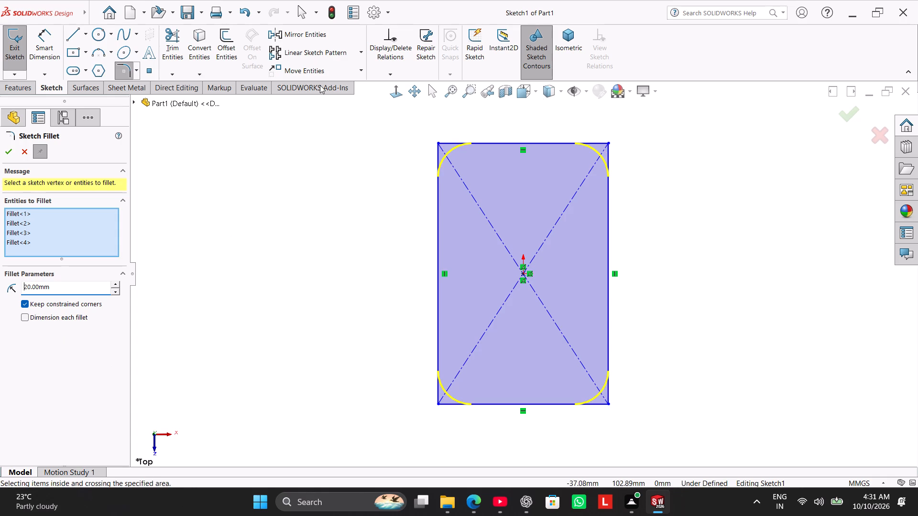
{"action": "left_click", "coordinate": [5, 151]}
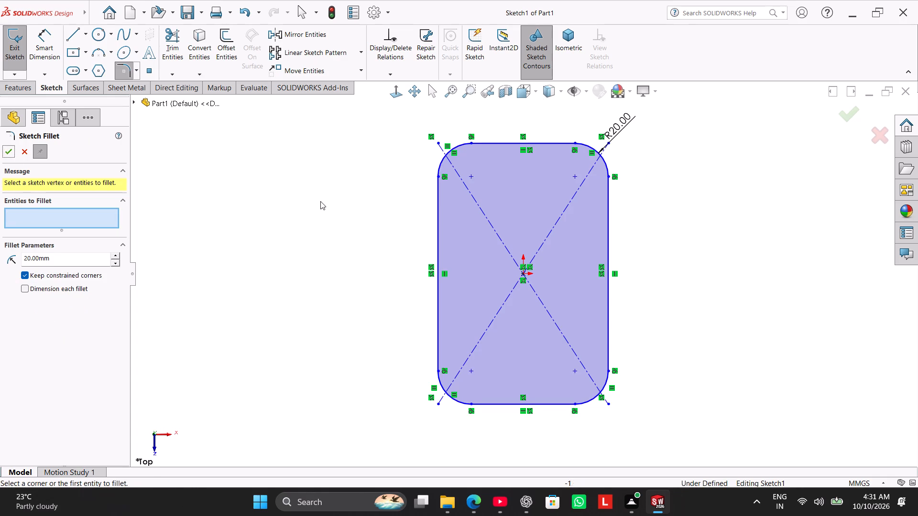
{"action": "left_click", "coordinate": [320, 201]}
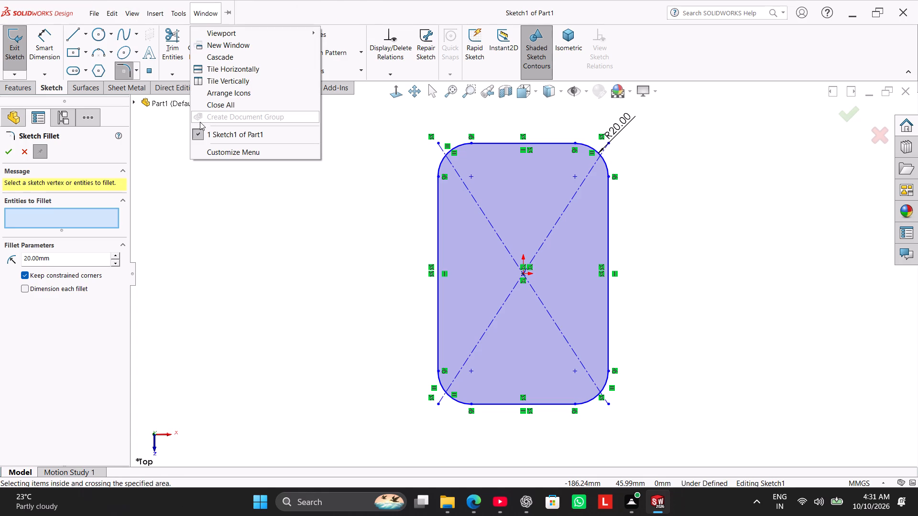
{"action": "right_click", "coordinate": [689, 179]}
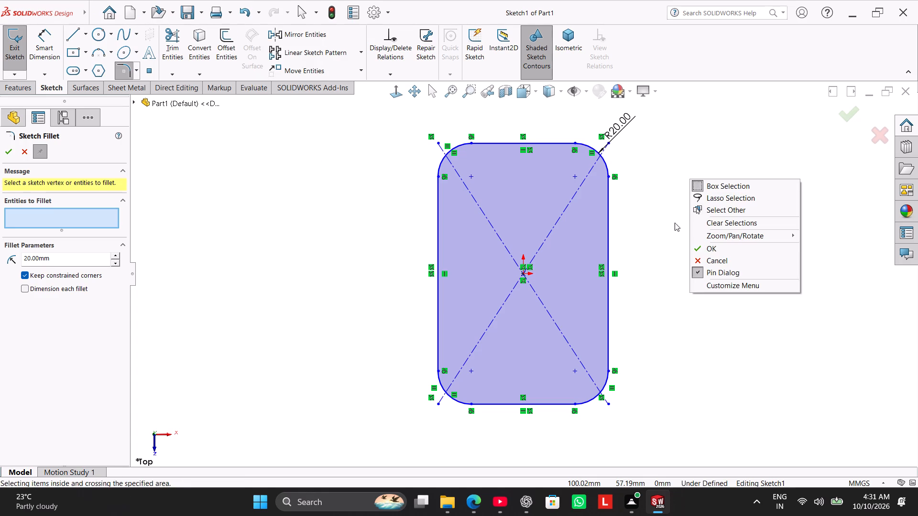
{"action": "left_click", "coordinate": [700, 247]}
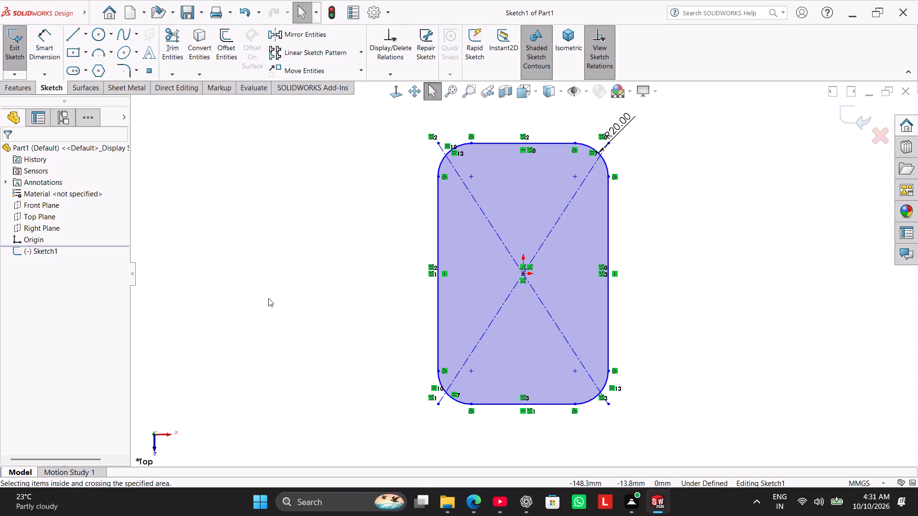
Dimension the lengthwise distance between two corner fillet centres on the same long side as 125+125, giving 250 mm.
{"action": "left_click", "coordinate": [55, 42]}
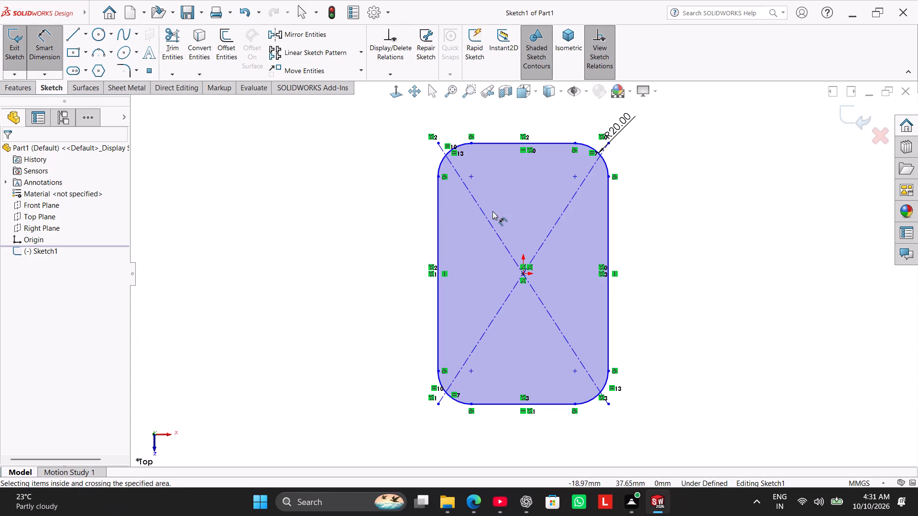
{"action": "left_click", "coordinate": [574, 176]}
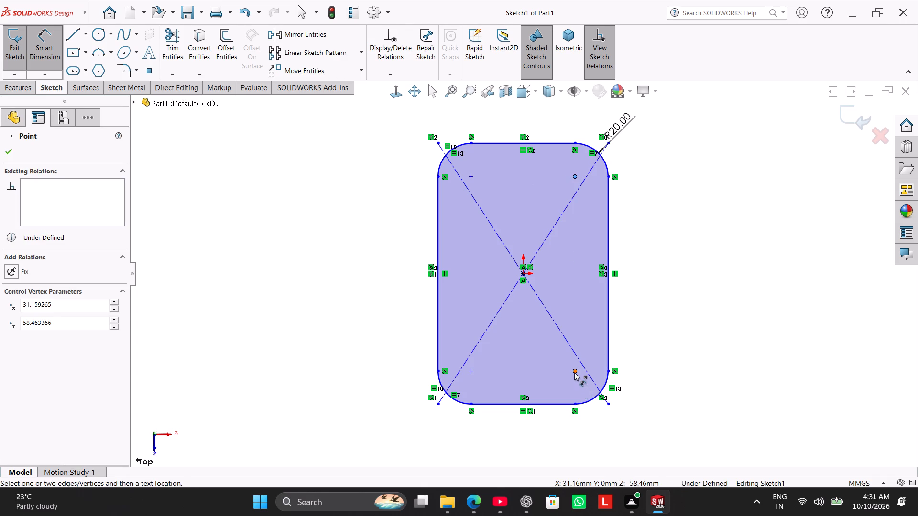
{"action": "left_click", "coordinate": [574, 372]}
{"action": "left_click", "coordinate": [662, 290]}
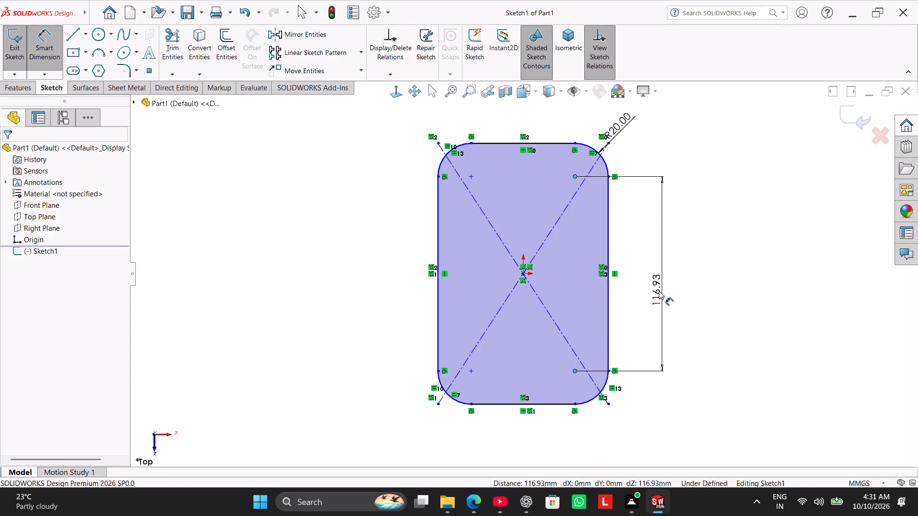
{"action": "key", "text": "1"}
{"action": "key", "text": "2"}
{"action": "key", "text": "5"}
{"action": "type", "text": "+1"}
{"action": "type", "text": "25"}
{"action": "key", "text": "Return"}
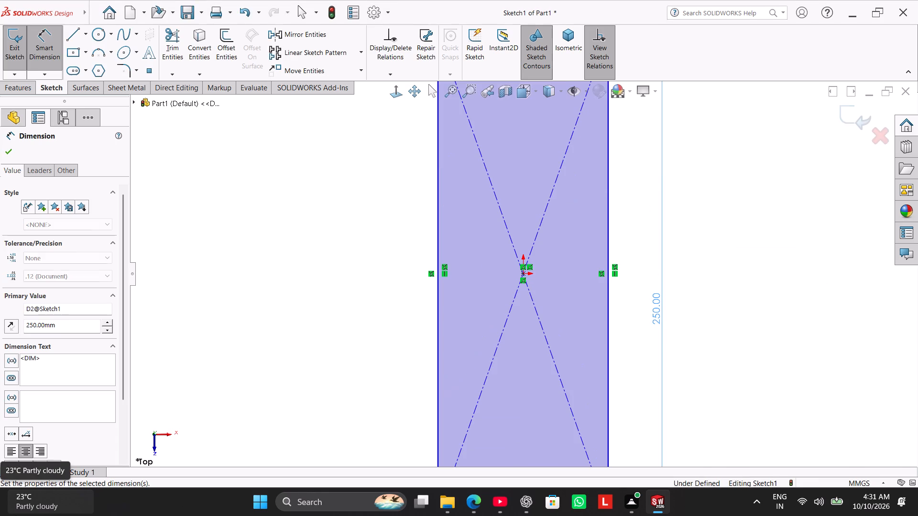
Dimension the widthwise distance between the two upper corner fillet centres as 160 mm.
{"action": "scroll", "coordinate": [555, 229], "scroll_direction": "up", "scroll_amount": 5}
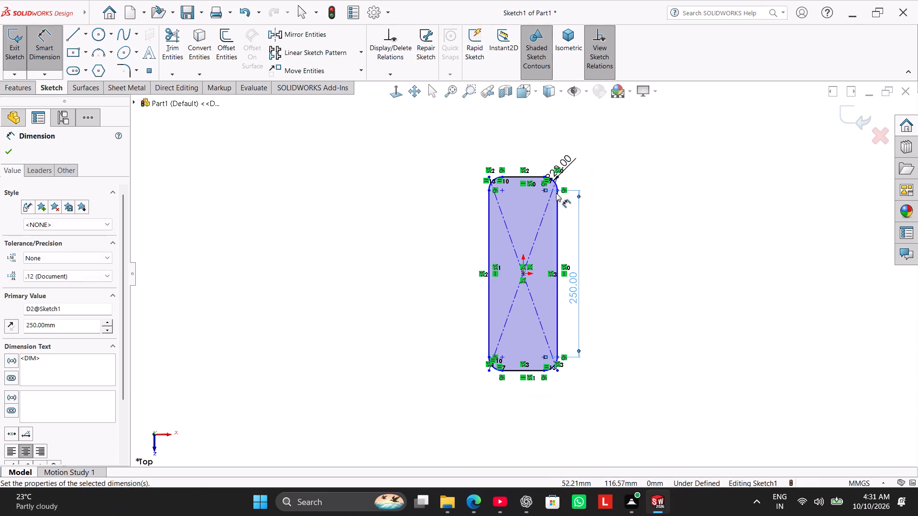
{"action": "scroll", "coordinate": [556, 193], "scroll_direction": "down", "scroll_amount": 6}
{"action": "left_click", "coordinate": [504, 227]}
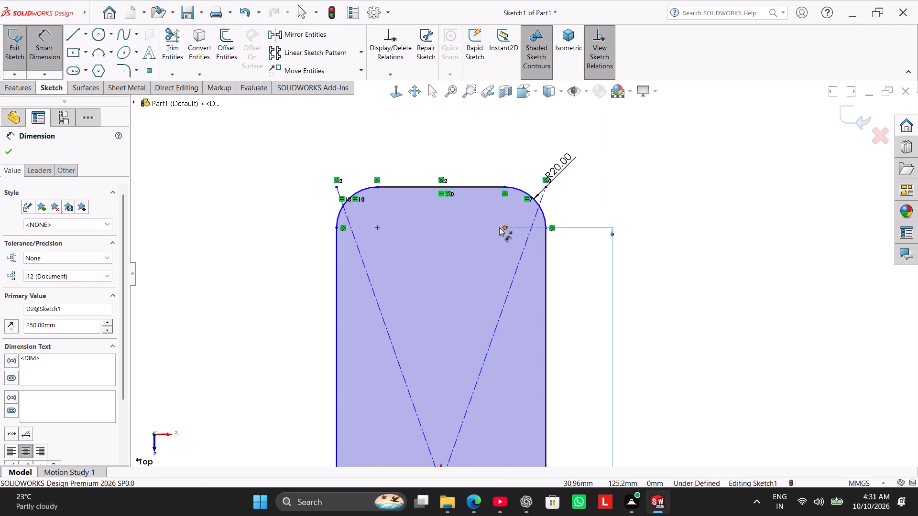
{"action": "left_click", "coordinate": [379, 229]}
{"action": "left_click", "coordinate": [452, 151]}
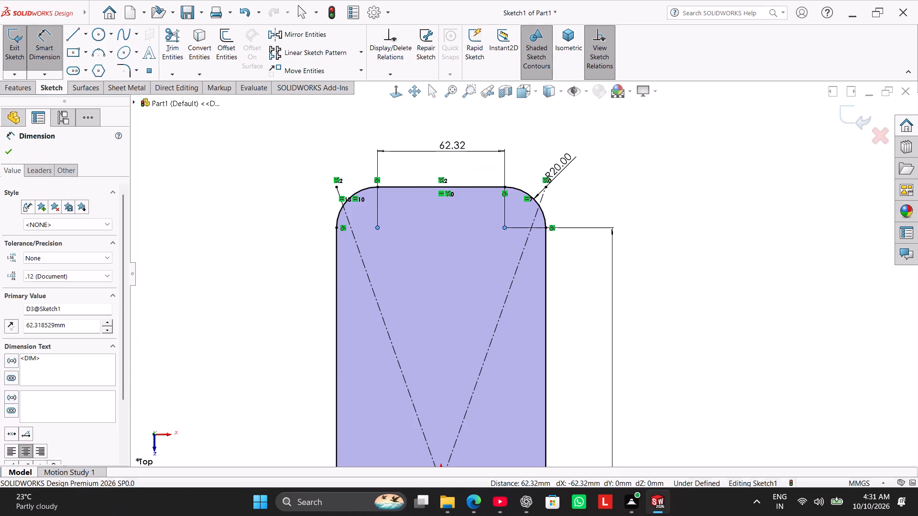
{"action": "key", "text": "1"}
{"action": "key", "text": "6"}
{"action": "key", "text": "0"}
{"action": "key", "text": "Return"}
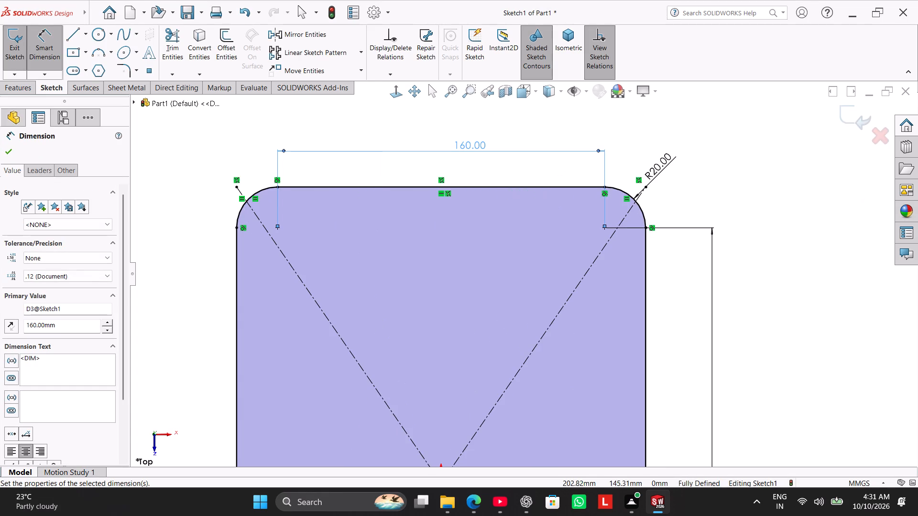
{"action": "scroll", "coordinate": [288, 348], "scroll_direction": "up", "scroll_amount": 4}
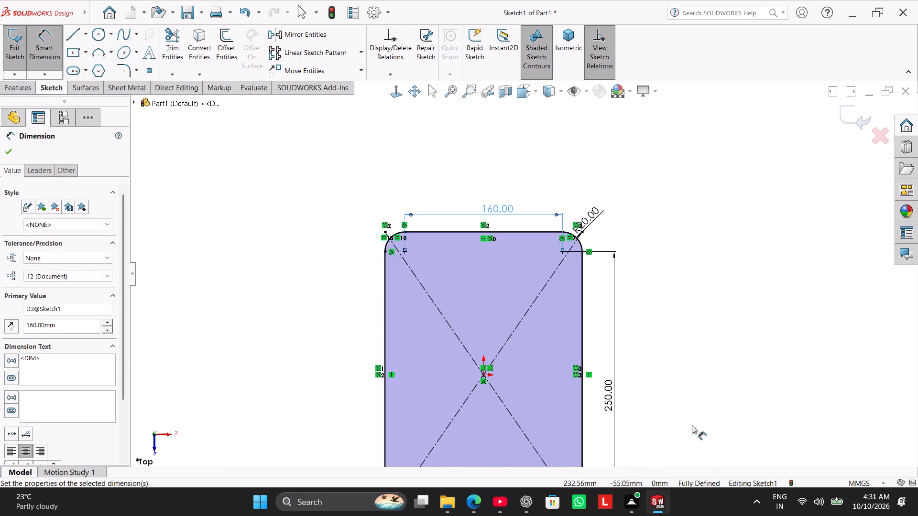
{"action": "scroll", "coordinate": [609, 381], "scroll_direction": "up", "scroll_amount": 3}
{"action": "scroll", "coordinate": [598, 339], "scroll_direction": "down", "scroll_amount": 2}
{"action": "right_click", "coordinate": [593, 291]}
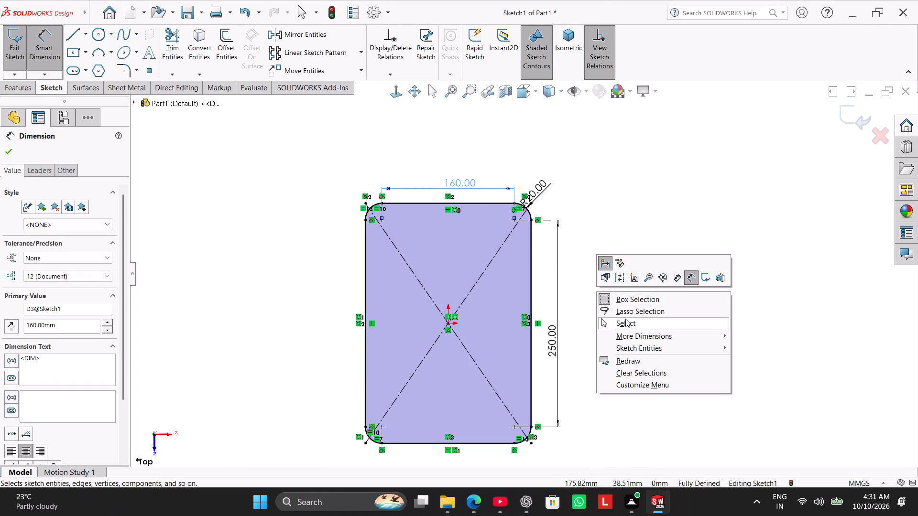
{"action": "left_click", "coordinate": [625, 319]}
Extrude the rounded rectangle sketch as a 19 mm blind boss to form the base plate.
{"action": "scroll", "coordinate": [253, 267], "scroll_direction": "up", "scroll_amount": 1}
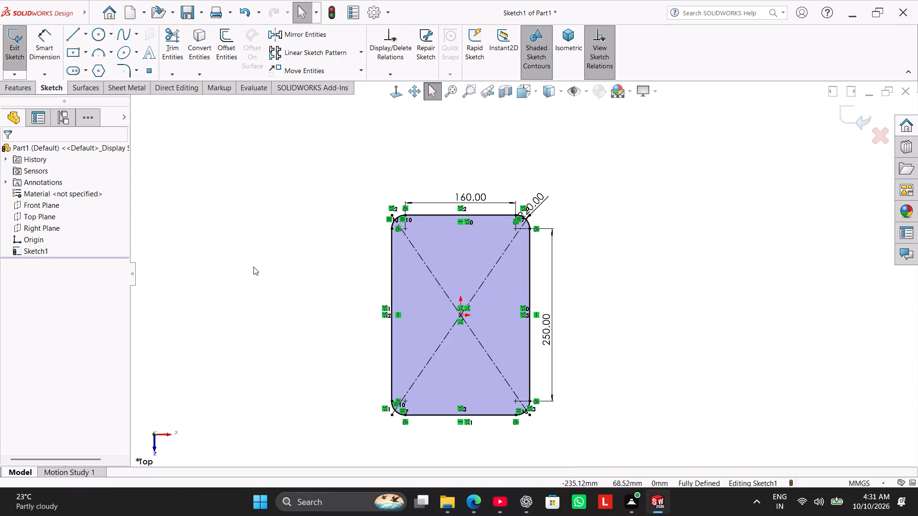
{"action": "left_click", "coordinate": [24, 86]}
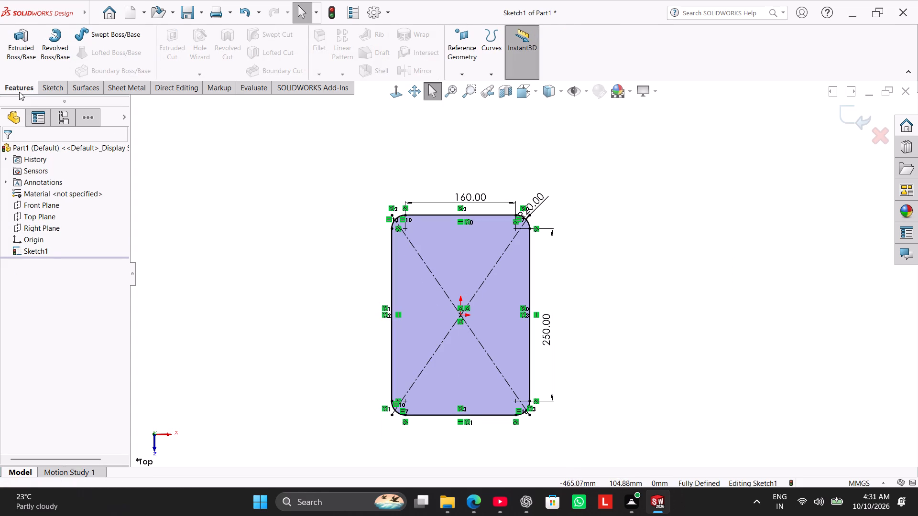
{"action": "left_click", "coordinate": [20, 55]}
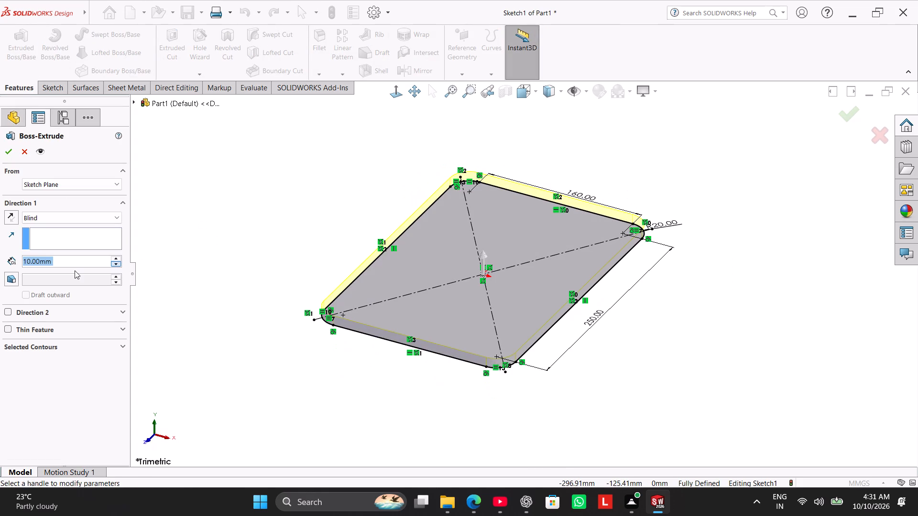
{"action": "key", "text": "1"}
{"action": "key", "text": "9"}
{"action": "key", "text": "Return"}
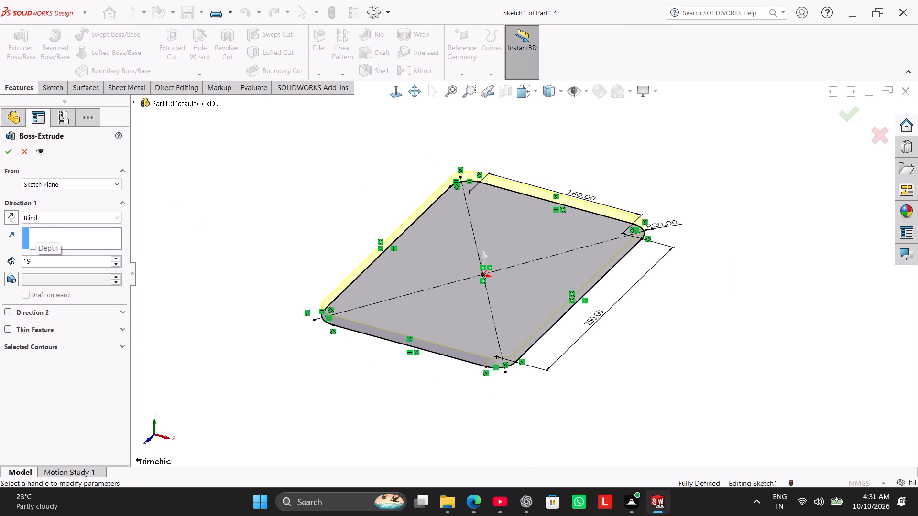
{"action": "left_click", "coordinate": [7, 151]}
Apply a bright green colour from the standard swatches to the whole part.
{"action": "left_click_drag", "start_coordinate": [234, 212], "coordinate": [243, 217]}
{"action": "right_click_drag", "start_coordinate": [280, 254], "coordinate": [372, 215]}
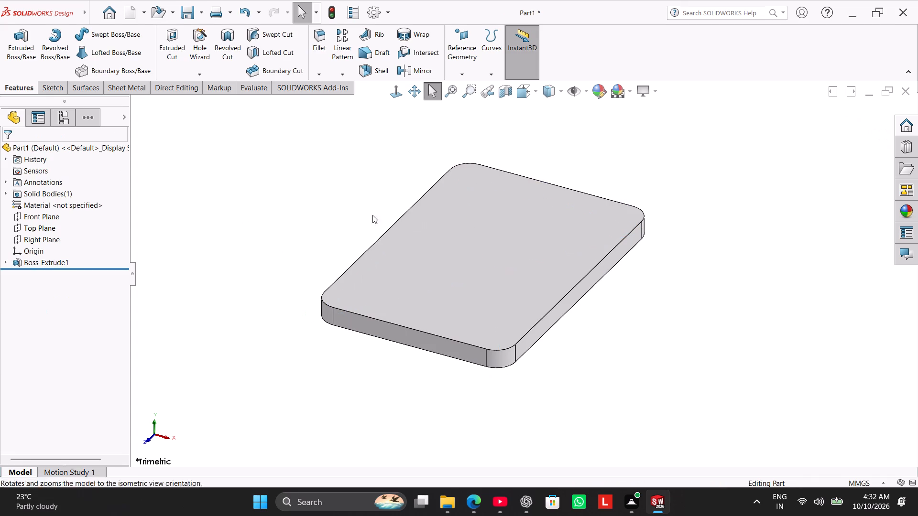
{"action": "right_click_drag", "start_coordinate": [372, 215], "coordinate": [590, 150]}
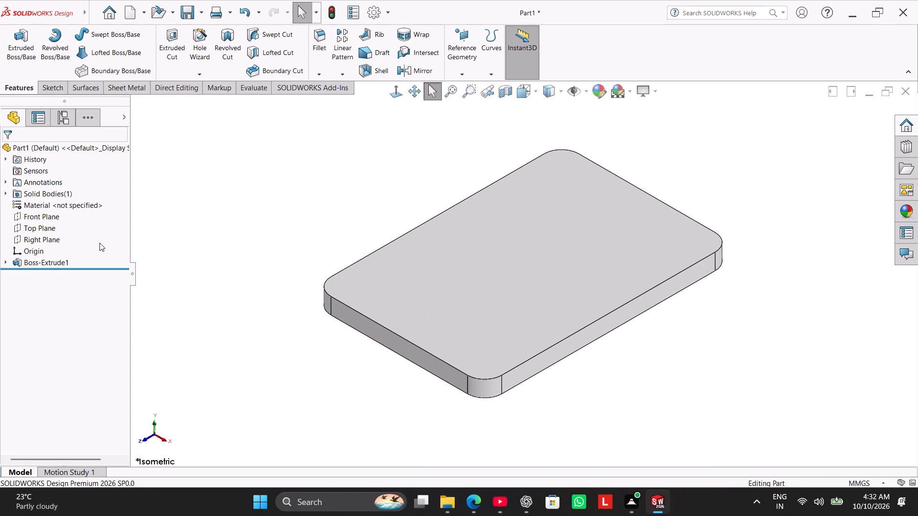
{"action": "left_click", "coordinate": [596, 96]}
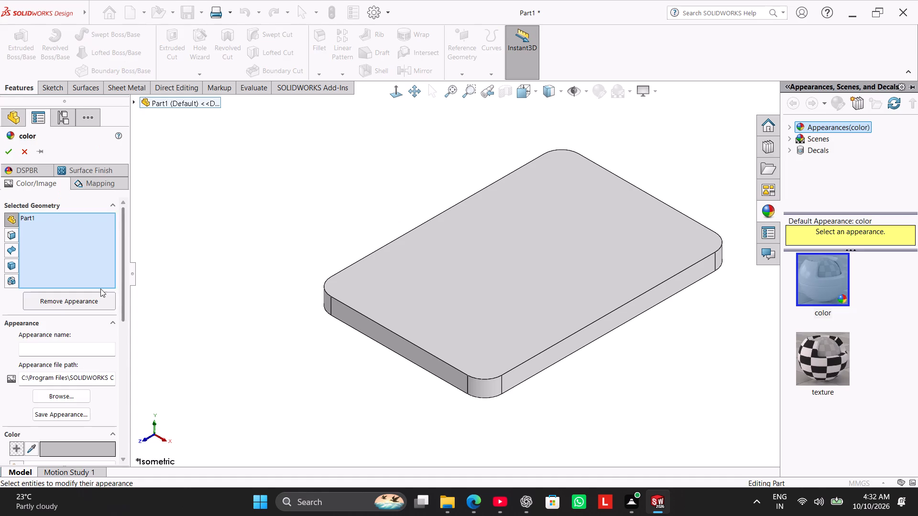
{"action": "left_click_drag", "start_coordinate": [122, 266], "coordinate": [136, 325]}
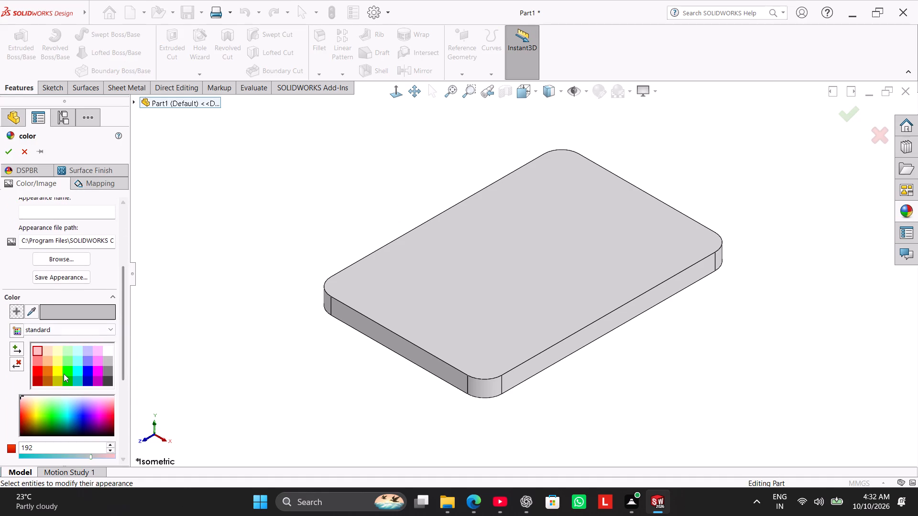
{"action": "left_click", "coordinate": [64, 374]}
{"action": "left_click", "coordinate": [66, 359]}
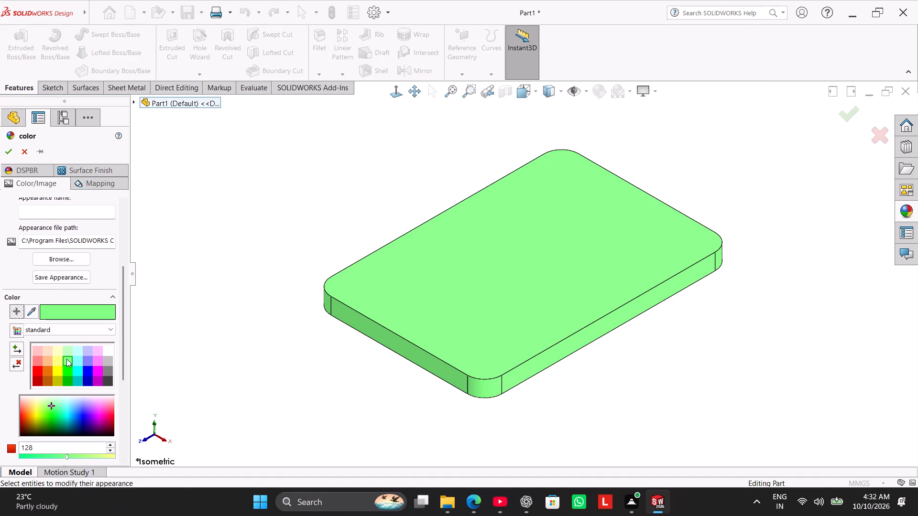
{"action": "left_click", "coordinate": [67, 366]}
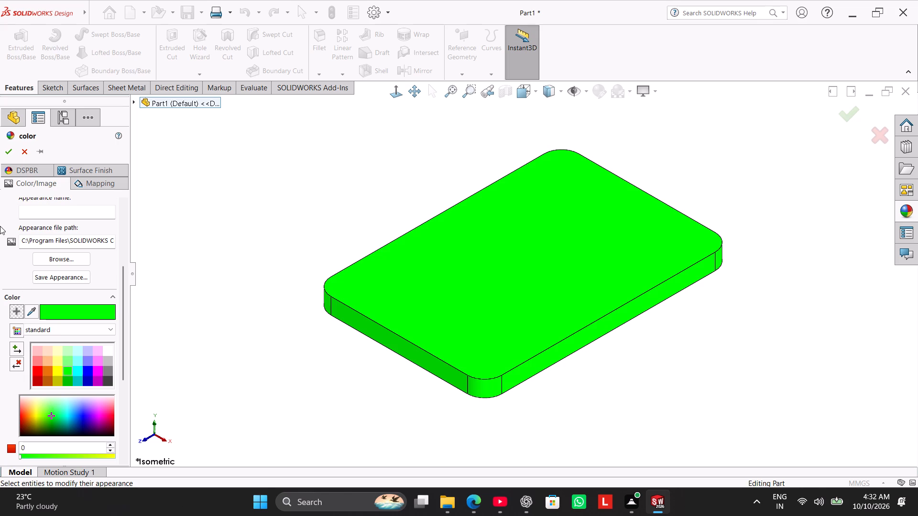
{"action": "left_click", "coordinate": [13, 153]}
Start a new sketch on the plate's upper face.
{"action": "right_click_drag", "start_coordinate": [277, 249], "coordinate": [327, 218]}
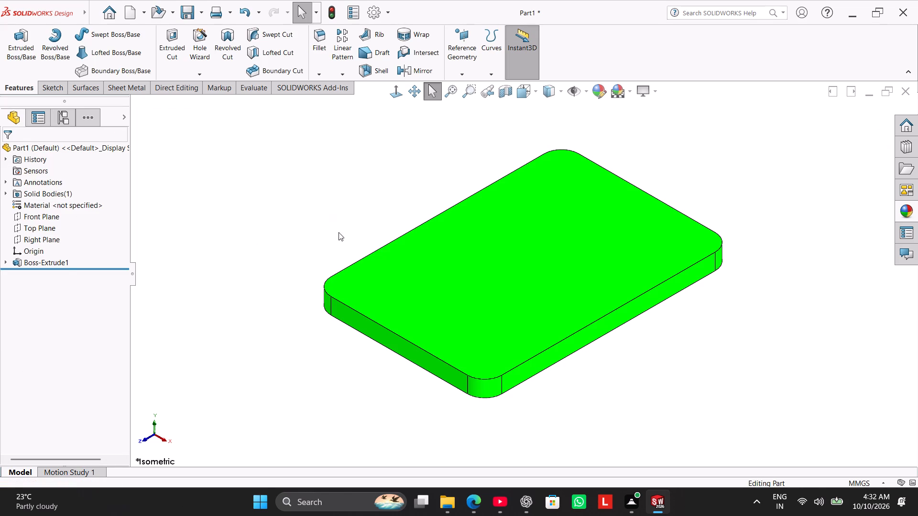
{"action": "right_click", "coordinate": [402, 250]}
{"action": "left_click", "coordinate": [428, 238]}
{"action": "left_click", "coordinate": [295, 273]}
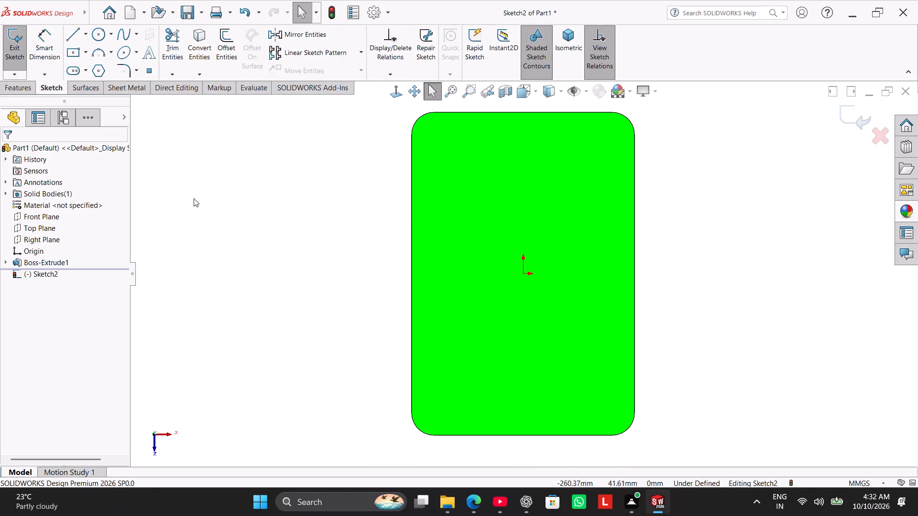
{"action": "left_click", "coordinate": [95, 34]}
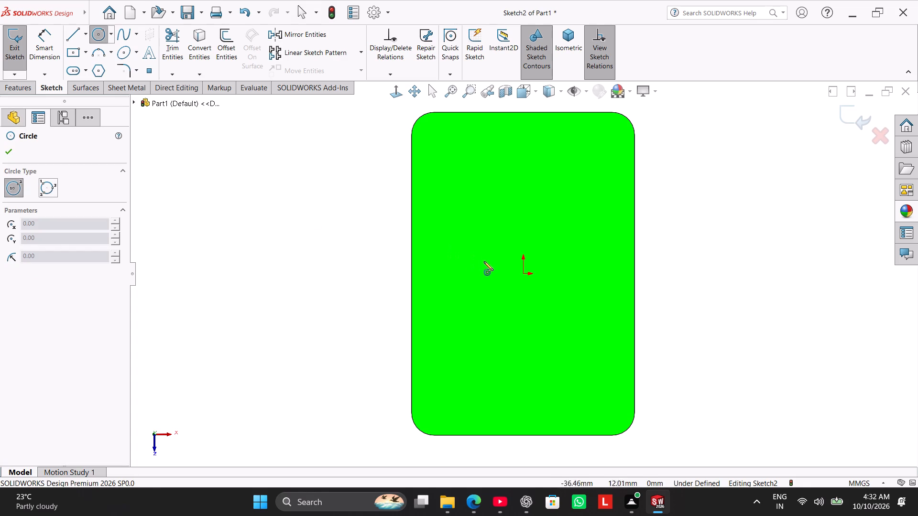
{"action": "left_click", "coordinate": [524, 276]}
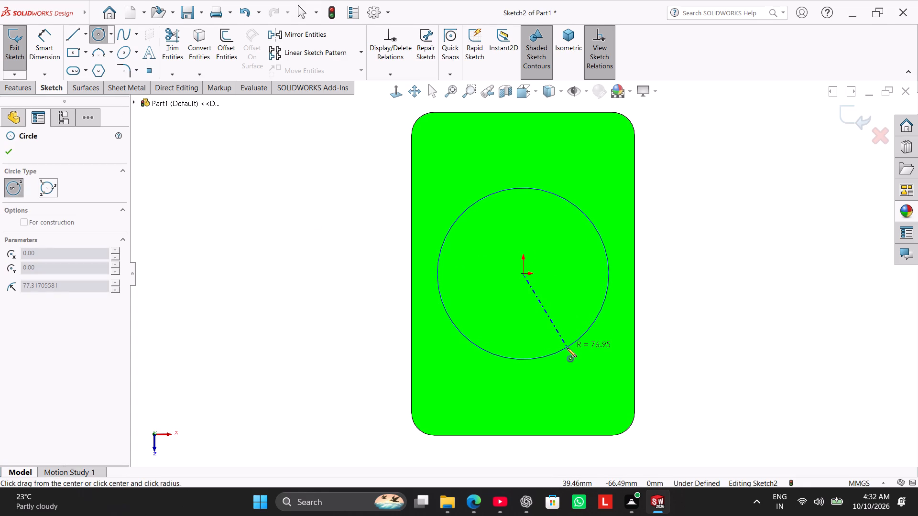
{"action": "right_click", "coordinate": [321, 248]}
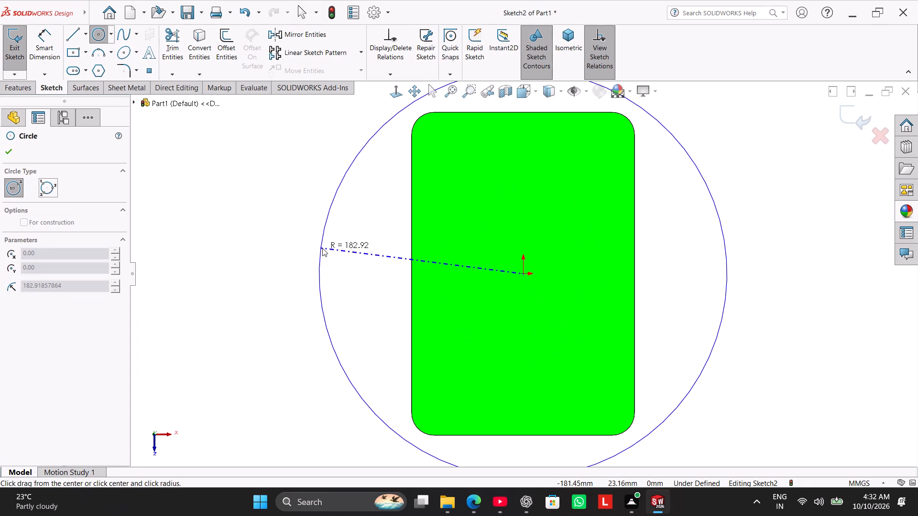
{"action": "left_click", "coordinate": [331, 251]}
Sketch a center rectangle from the origin, about 96 mm wide and spanning the plate's full 290 mm length.
{"action": "left_click", "coordinate": [69, 54]}
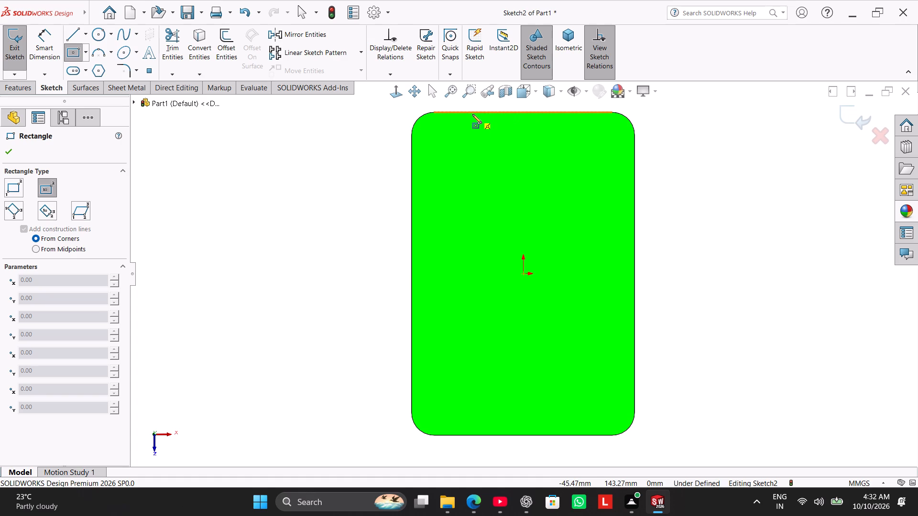
{"action": "left_click", "coordinate": [524, 273]}
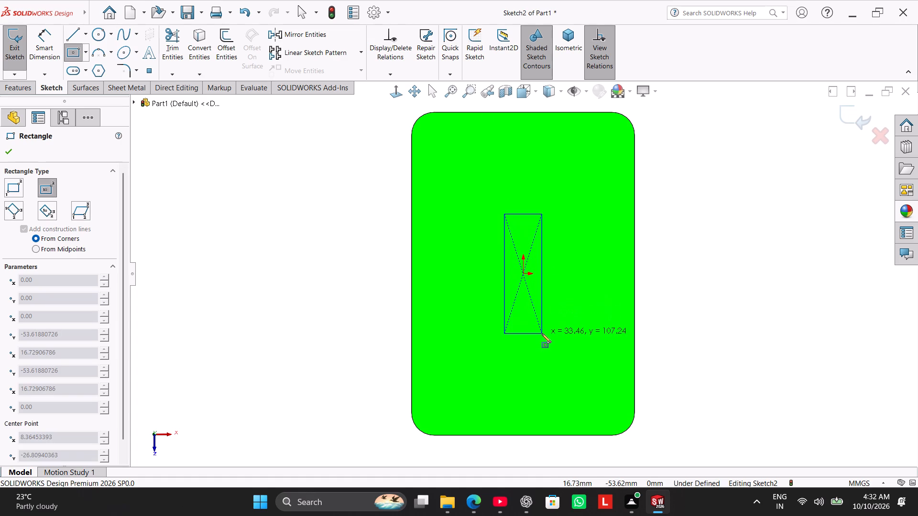
{"action": "left_click", "coordinate": [577, 435]}
{"action": "right_click", "coordinate": [729, 234]}
{"action": "left_click", "coordinate": [745, 243]}
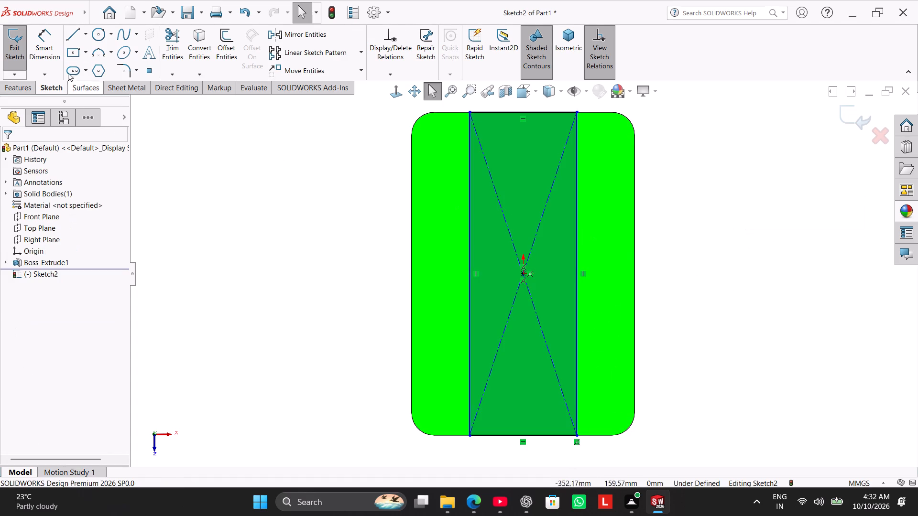
Dimension the rectangle's short edge to set its width to 105 mm.
{"action": "left_click", "coordinate": [47, 48]}
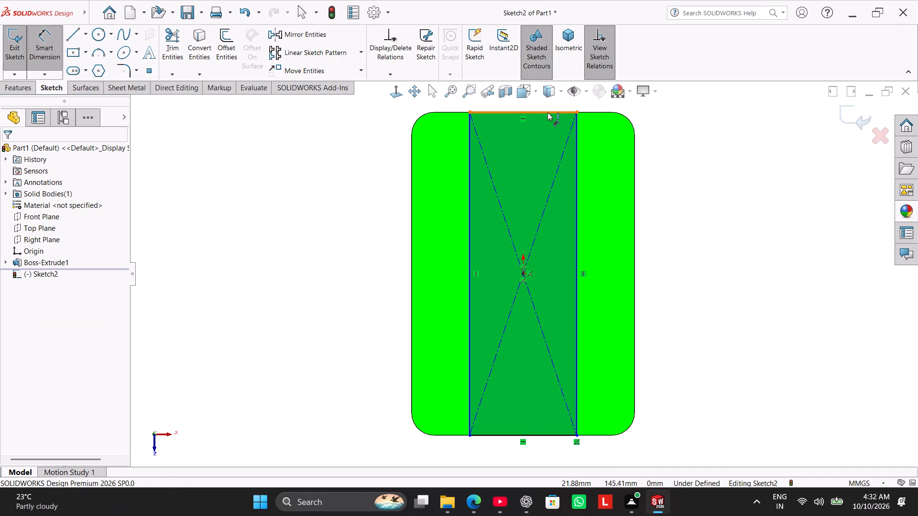
{"action": "left_click", "coordinate": [547, 112]}
{"action": "left_click", "coordinate": [531, 141]}
{"action": "type", "text": "105"}
{"action": "key", "text": "Return"}
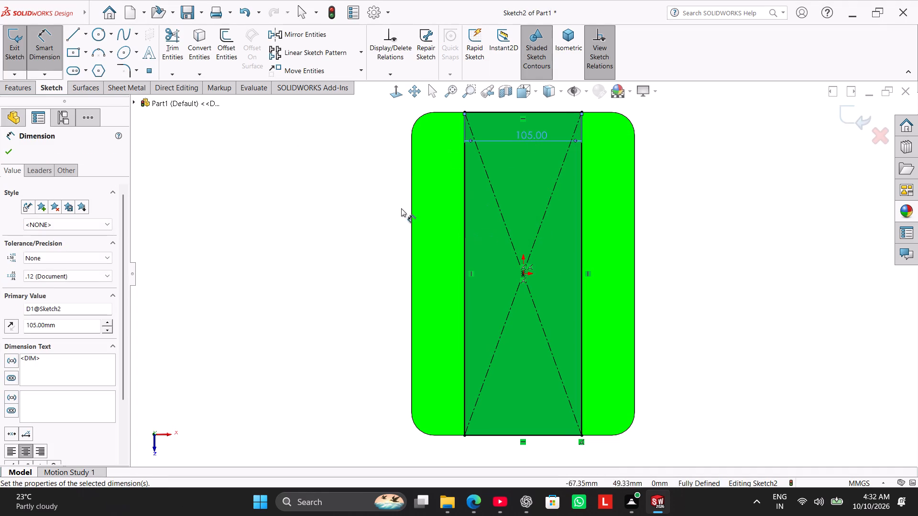
{"action": "right_click", "coordinate": [267, 177]}
{"action": "left_click", "coordinate": [310, 204]}
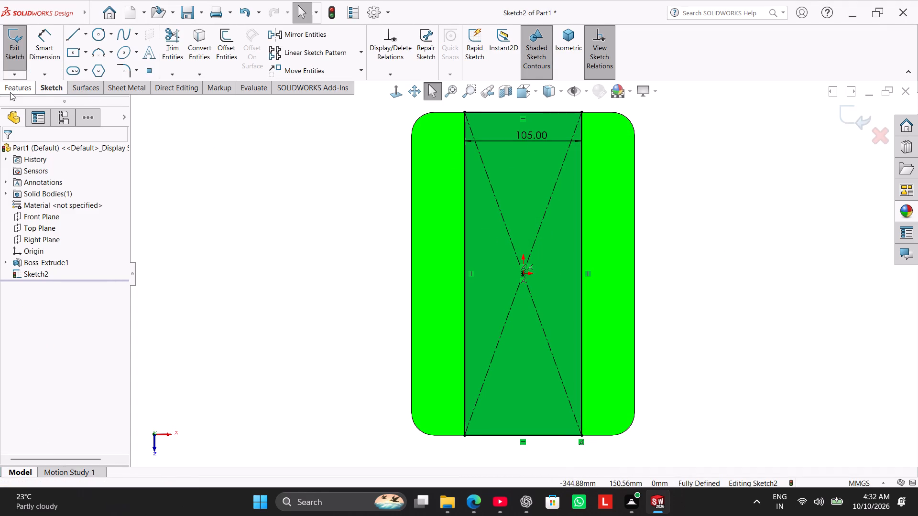
Extrude the 105 mm wide rectangle 169 mm upward from the plate, merged with the existing body.
{"action": "left_click", "coordinate": [9, 88]}
{"action": "left_click", "coordinate": [26, 55]}
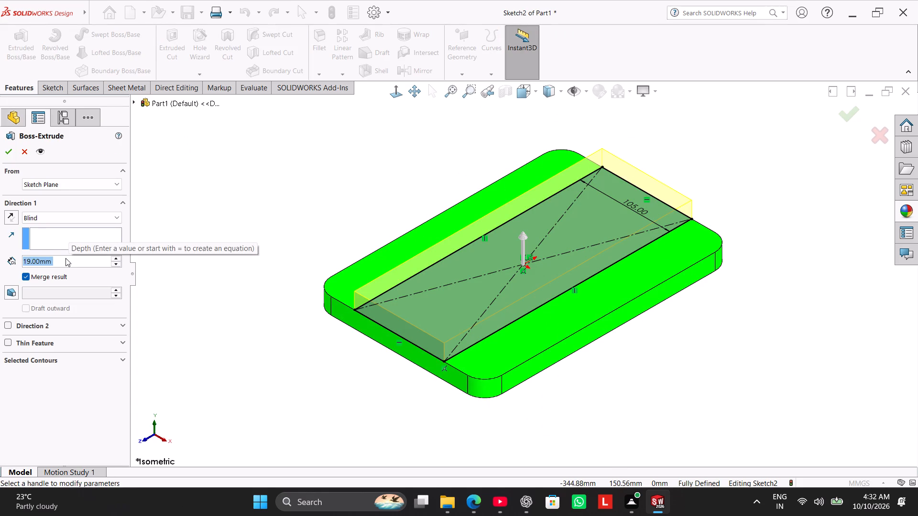
{"action": "double_click", "coordinate": [67, 259]}
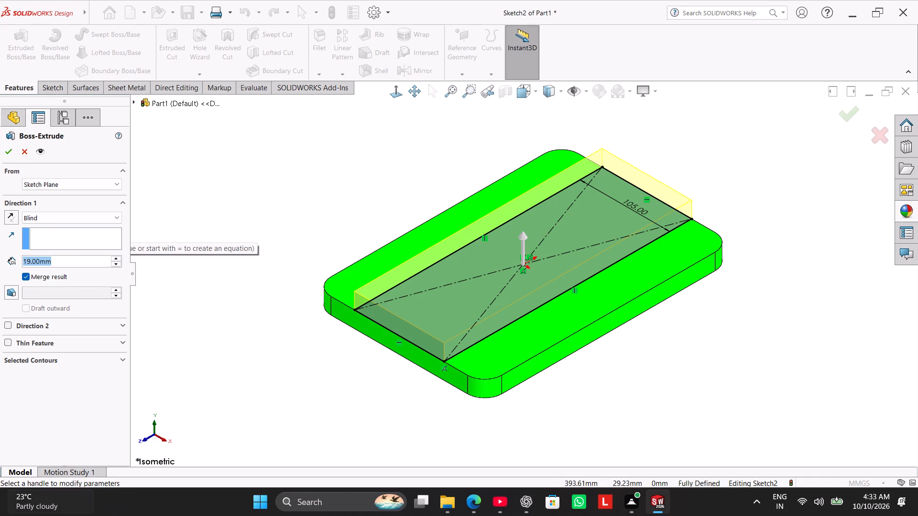
{"action": "key", "text": "1"}
{"action": "key", "text": "6"}
{"action": "key", "text": "9"}
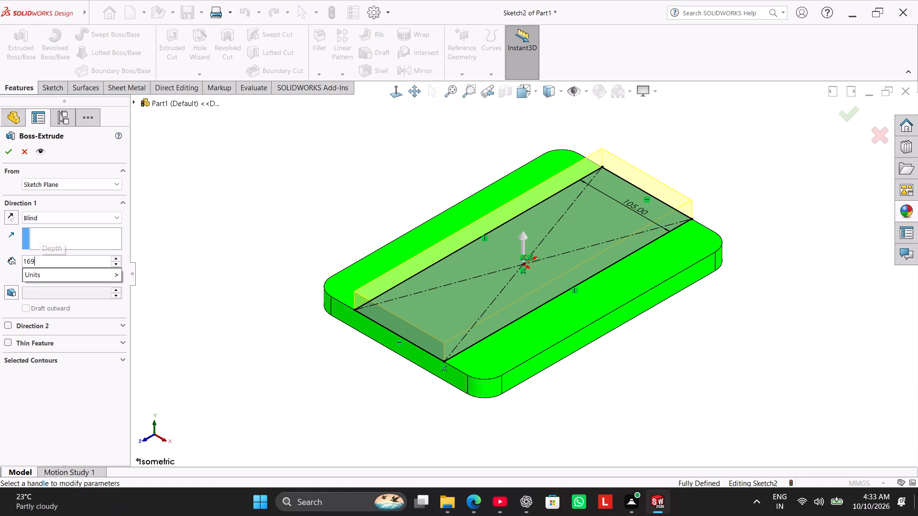
{"action": "key", "text": "Return"}
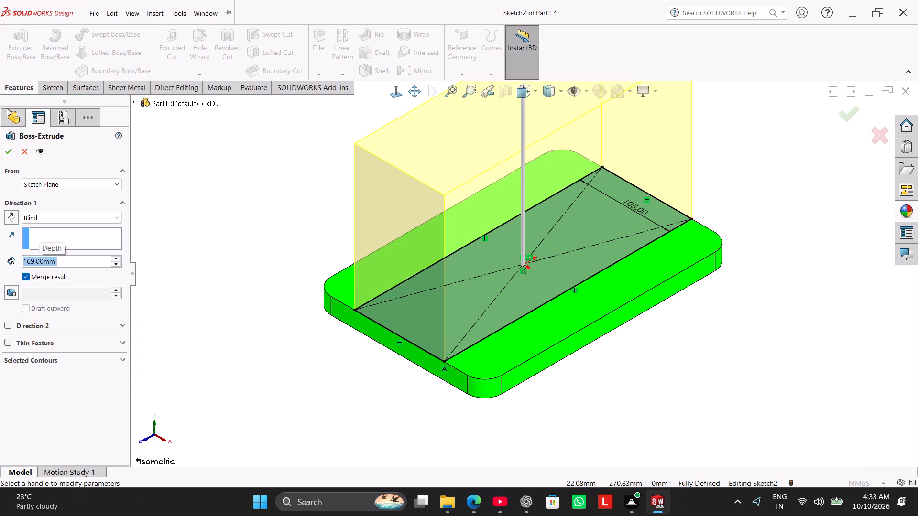
{"action": "left_click", "coordinate": [12, 153]}
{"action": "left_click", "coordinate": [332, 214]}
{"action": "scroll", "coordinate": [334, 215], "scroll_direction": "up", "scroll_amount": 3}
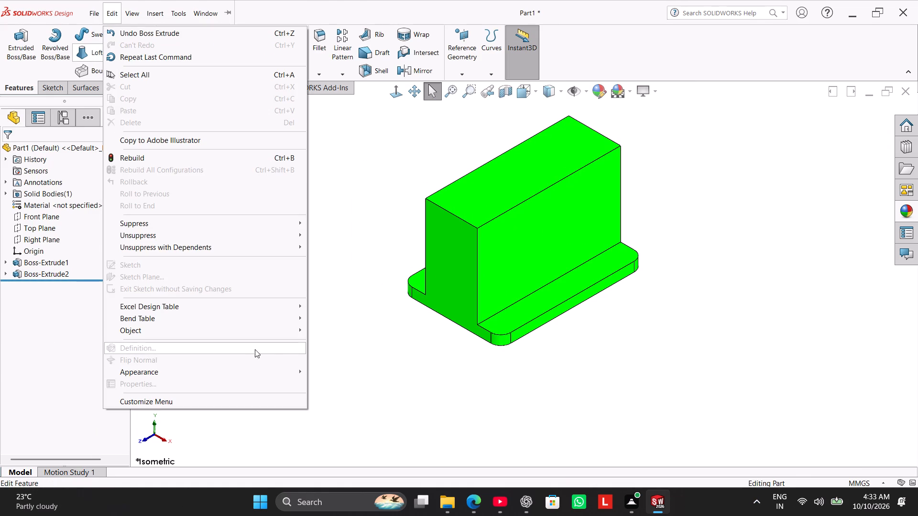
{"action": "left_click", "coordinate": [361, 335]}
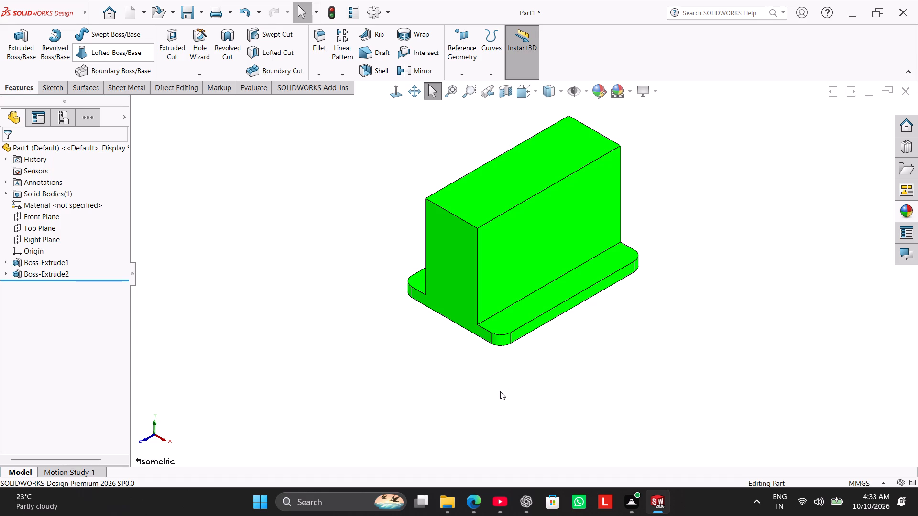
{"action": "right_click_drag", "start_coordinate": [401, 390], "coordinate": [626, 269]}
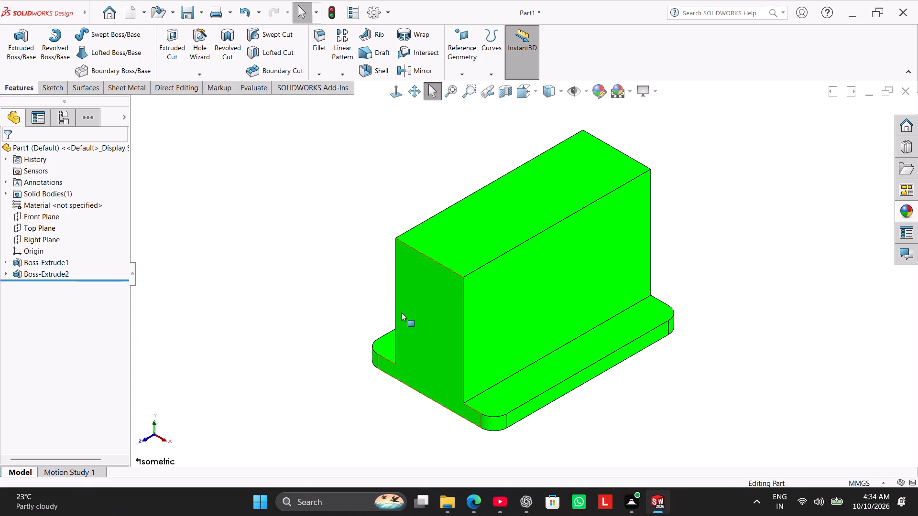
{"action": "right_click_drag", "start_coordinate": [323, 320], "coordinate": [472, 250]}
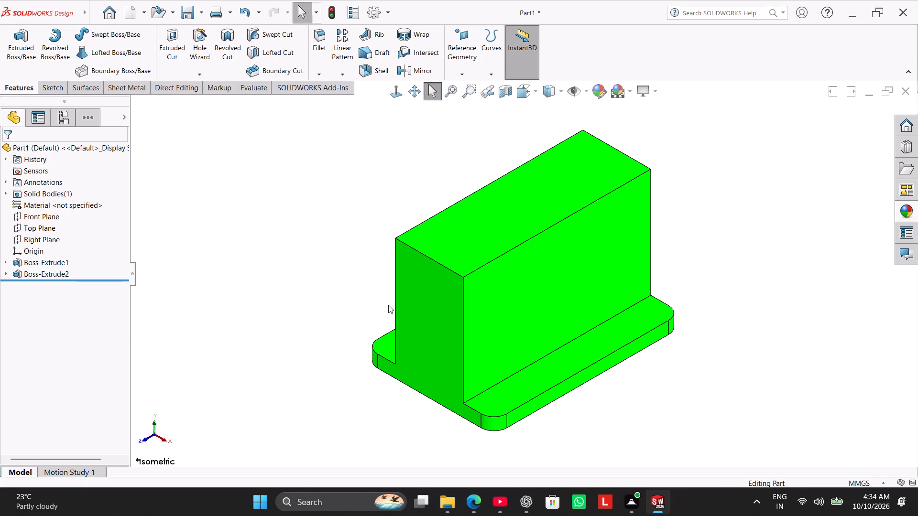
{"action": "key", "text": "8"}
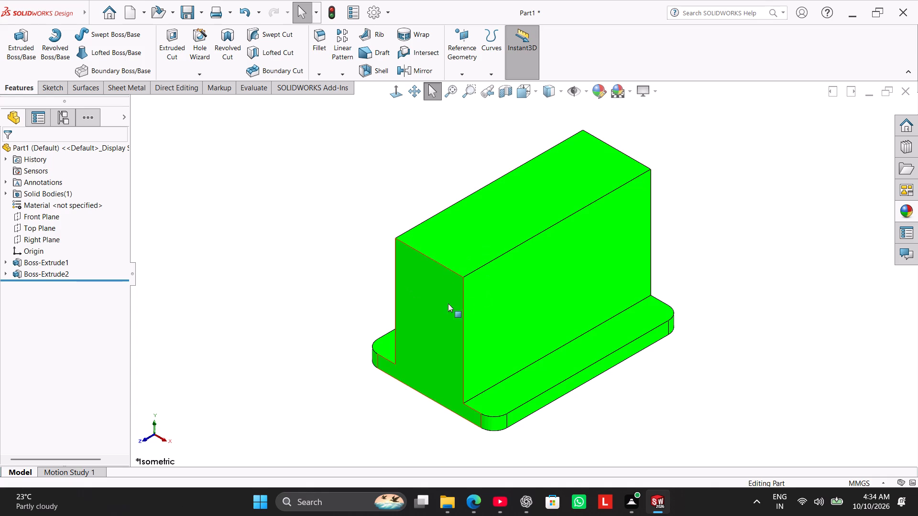
Start a new sketch on the part's front end face, covering the block and the base plate.
{"action": "right_click", "coordinate": [434, 309]}
{"action": "left_click", "coordinate": [458, 269]}
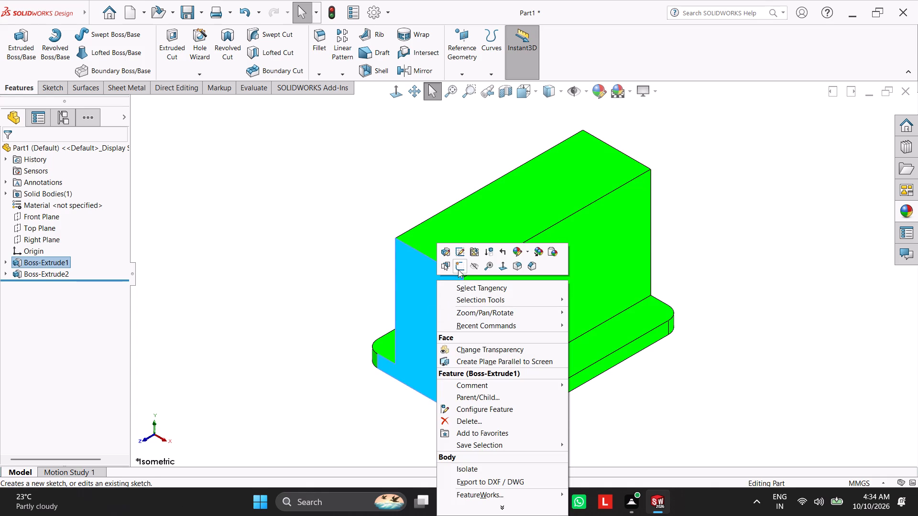
{"action": "left_click", "coordinate": [380, 259]}
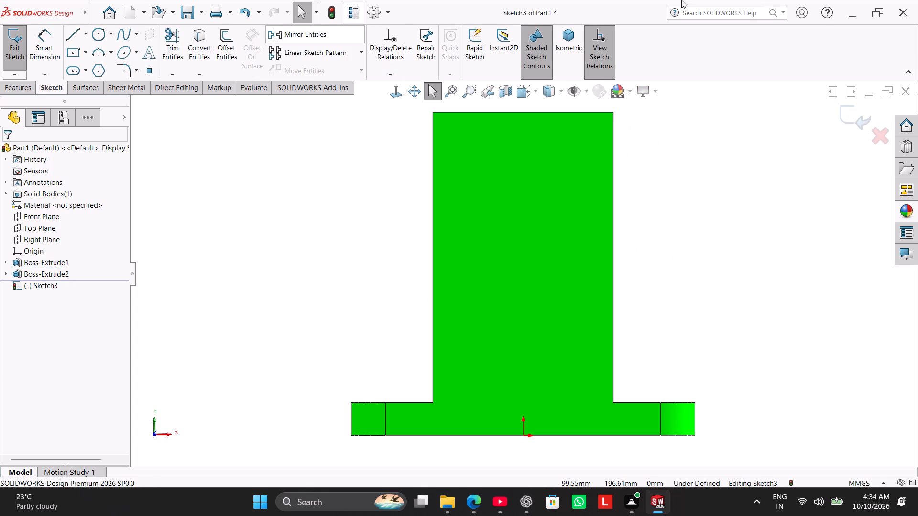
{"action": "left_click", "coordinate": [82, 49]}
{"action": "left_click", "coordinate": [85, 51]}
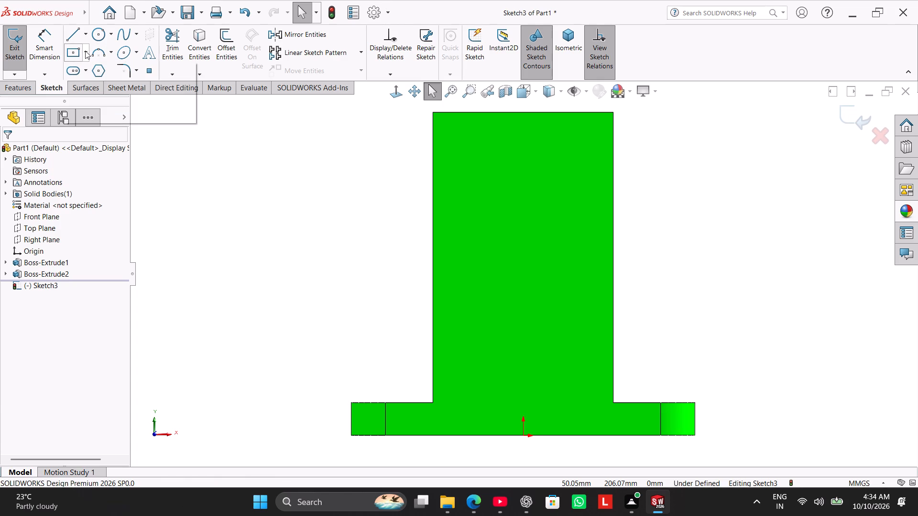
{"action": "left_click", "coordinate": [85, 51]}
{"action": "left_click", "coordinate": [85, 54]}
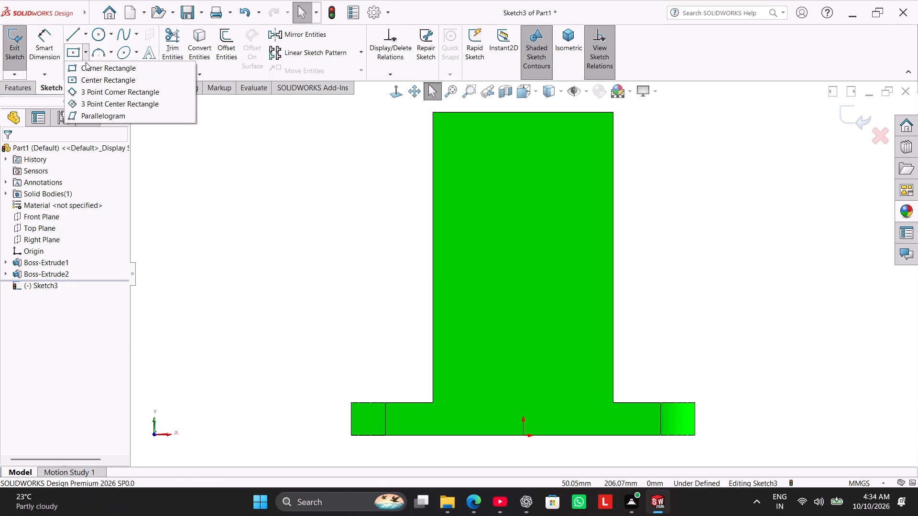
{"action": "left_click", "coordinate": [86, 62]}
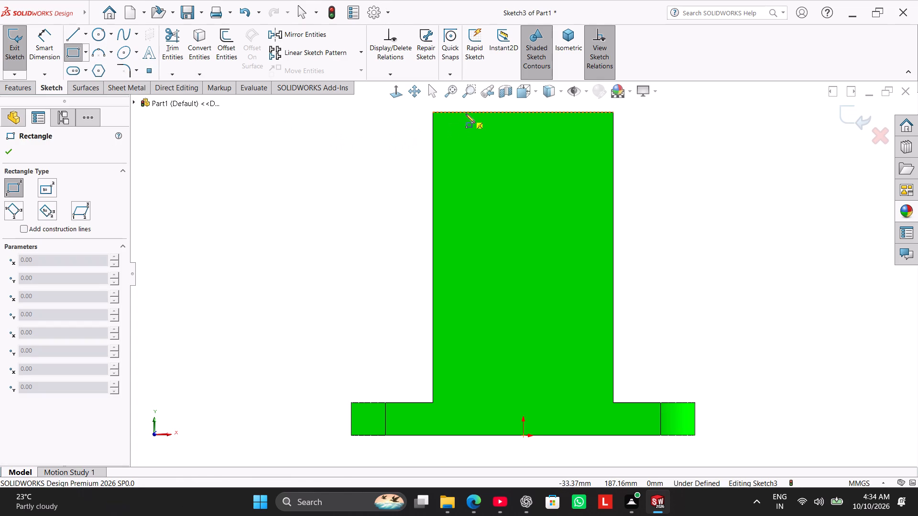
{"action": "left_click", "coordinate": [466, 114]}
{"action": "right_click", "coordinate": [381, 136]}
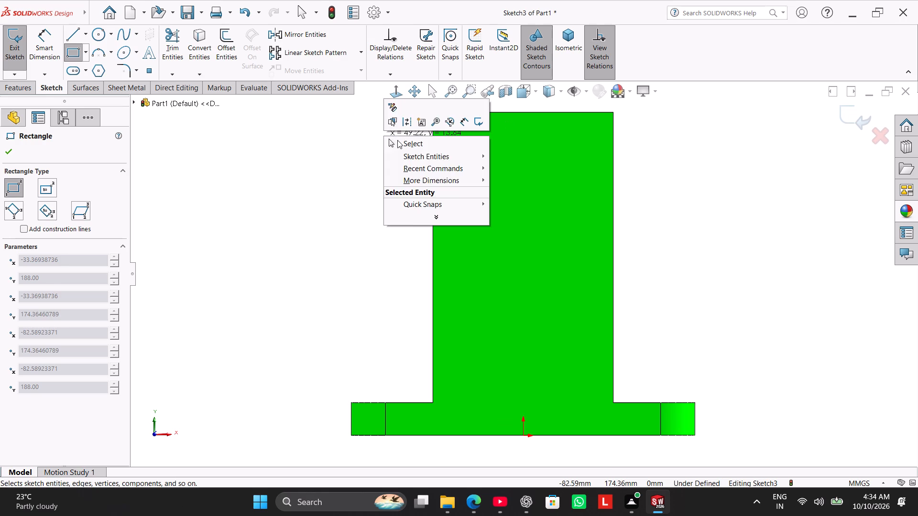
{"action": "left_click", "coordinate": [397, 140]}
Sketch a corner rectangle from the block's top corner to its opposite side edge, 105 mm wide and about 94 mm tall.
{"action": "left_click", "coordinate": [72, 52]}
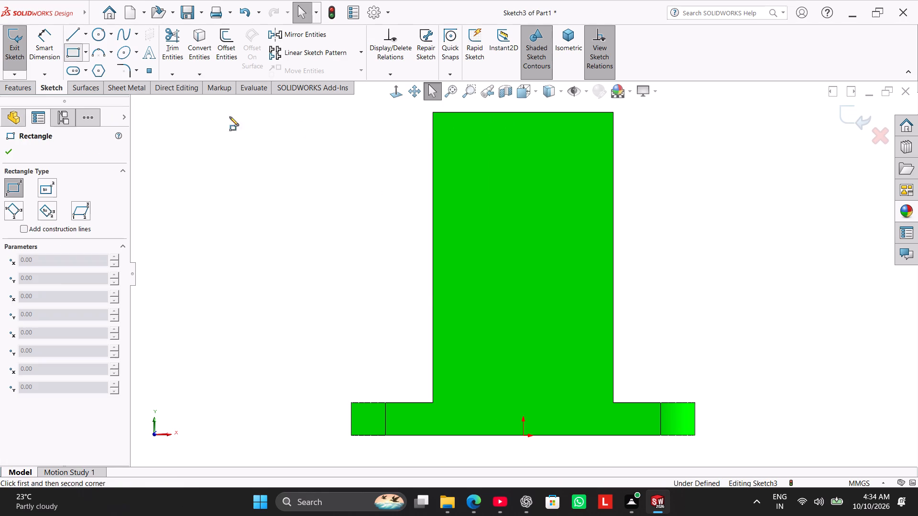
{"action": "left_click", "coordinate": [433, 113]}
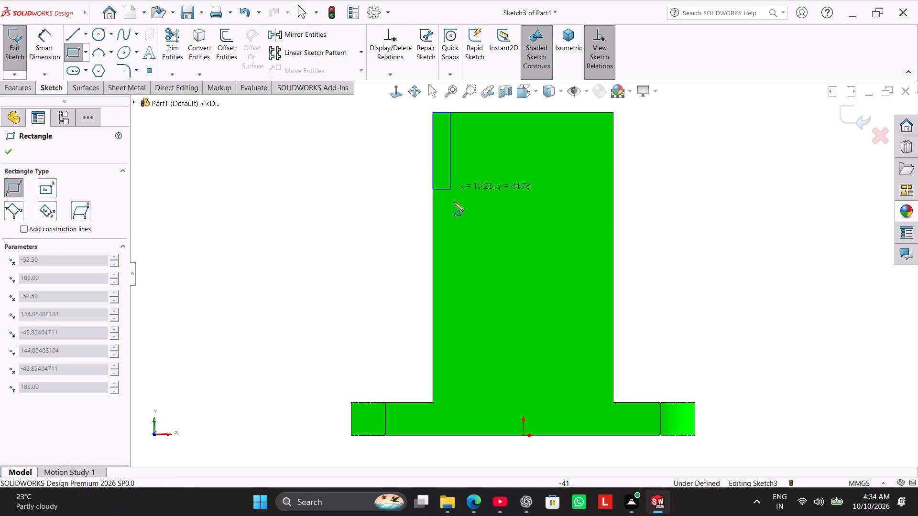
{"action": "left_click", "coordinate": [613, 273]}
{"action": "right_click", "coordinate": [319, 242]}
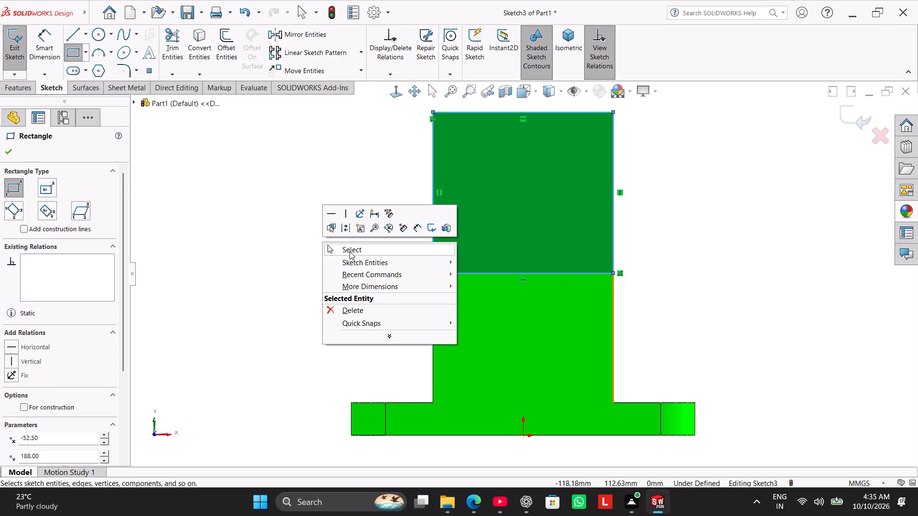
{"action": "left_click", "coordinate": [351, 252]}
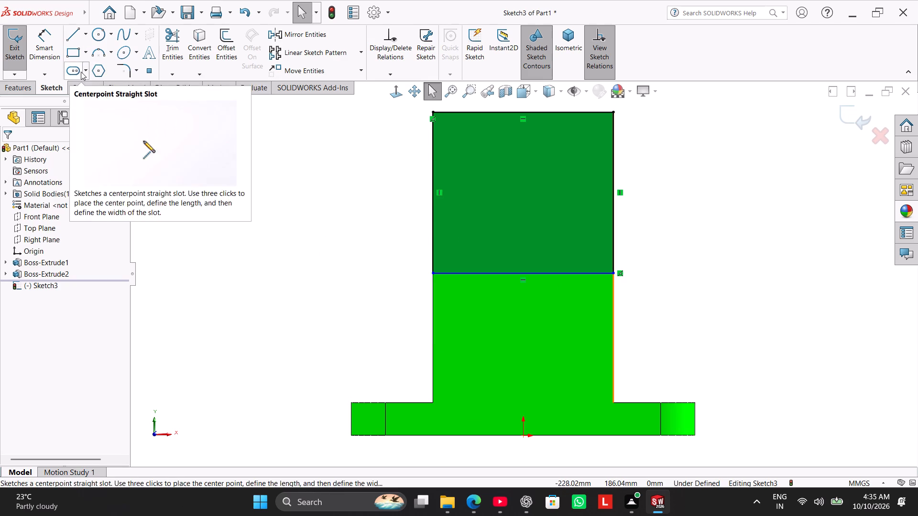
Sketch a U-shaped profile below the rectangle's lower edge, with about 31 mm vertical lines joined by a tangent arc of about 14.6 mm radius.
{"action": "left_click", "coordinate": [75, 36]}
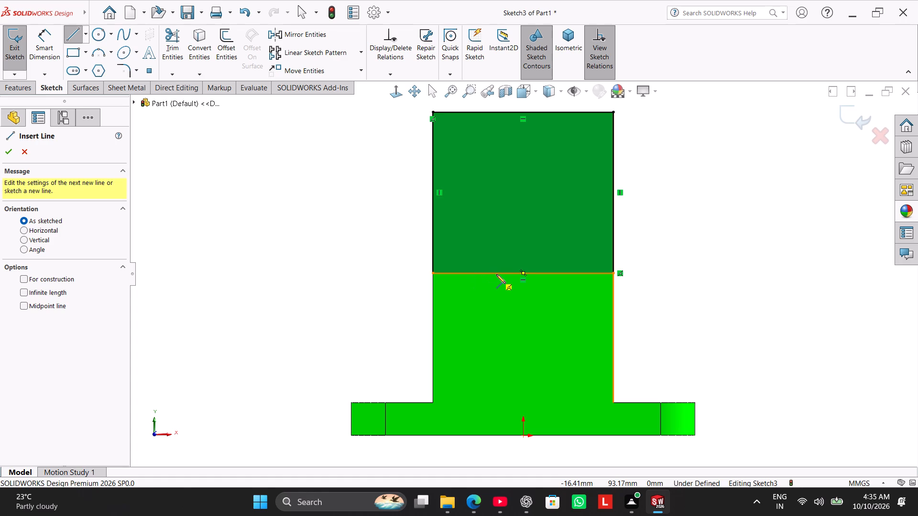
{"action": "left_click", "coordinate": [499, 273]}
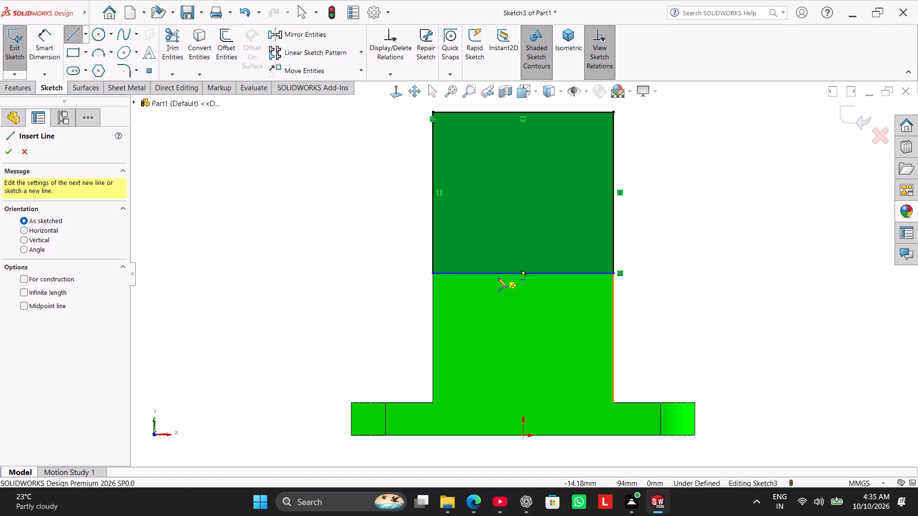
{"action": "left_click", "coordinate": [499, 326]}
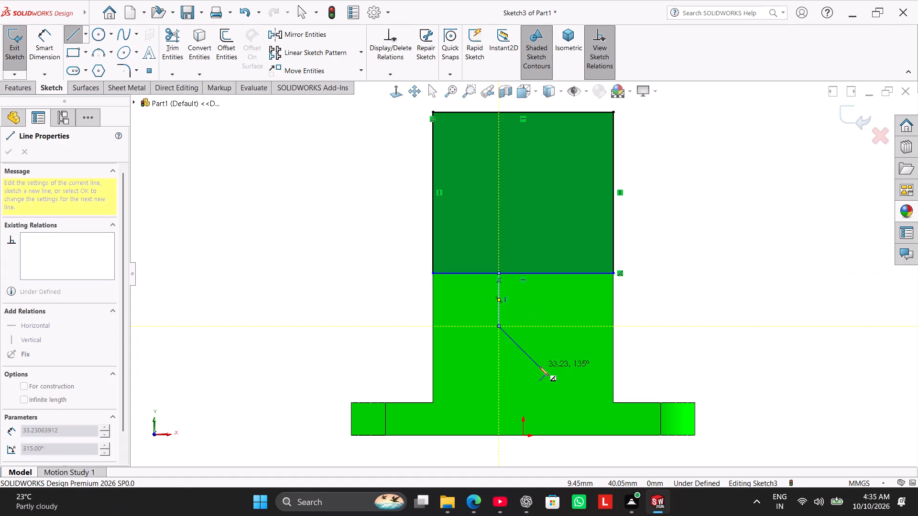
{"action": "left_click", "coordinate": [549, 327]}
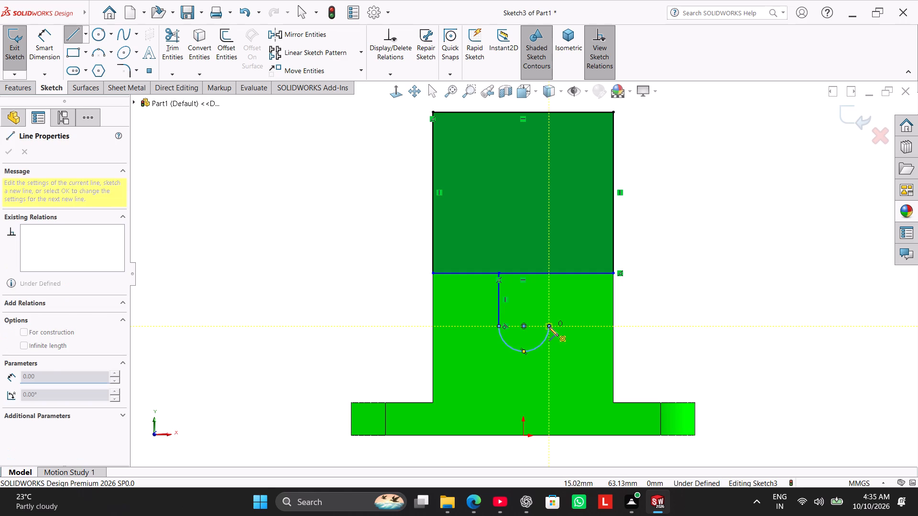
{"action": "left_click", "coordinate": [552, 274]}
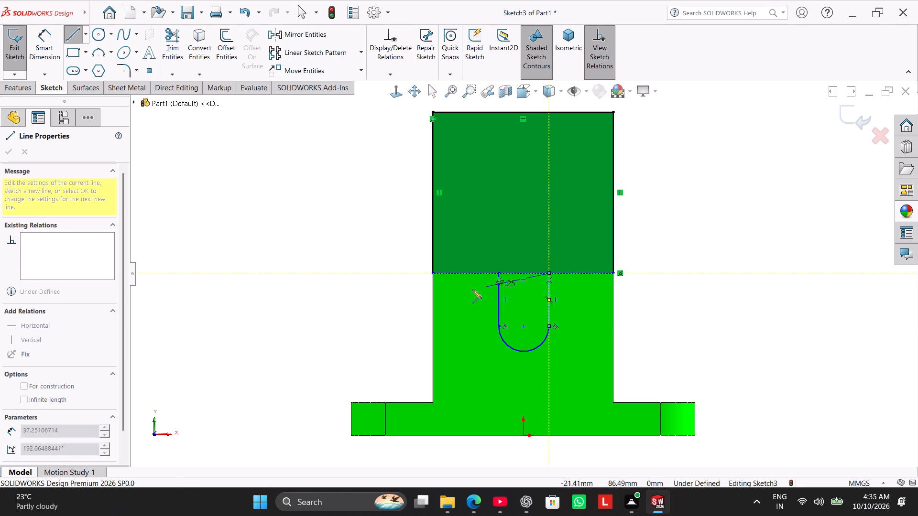
{"action": "right_click", "coordinate": [383, 288]}
{"action": "left_click", "coordinate": [405, 294]}
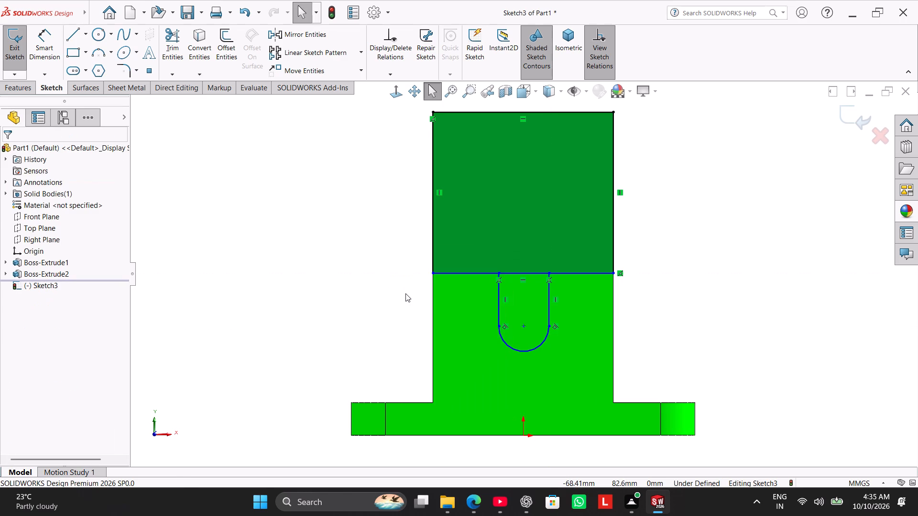
Add a vertical relation between the arc's center point and the origin.
{"action": "left_click", "coordinate": [525, 326], "text": "ctrl"}
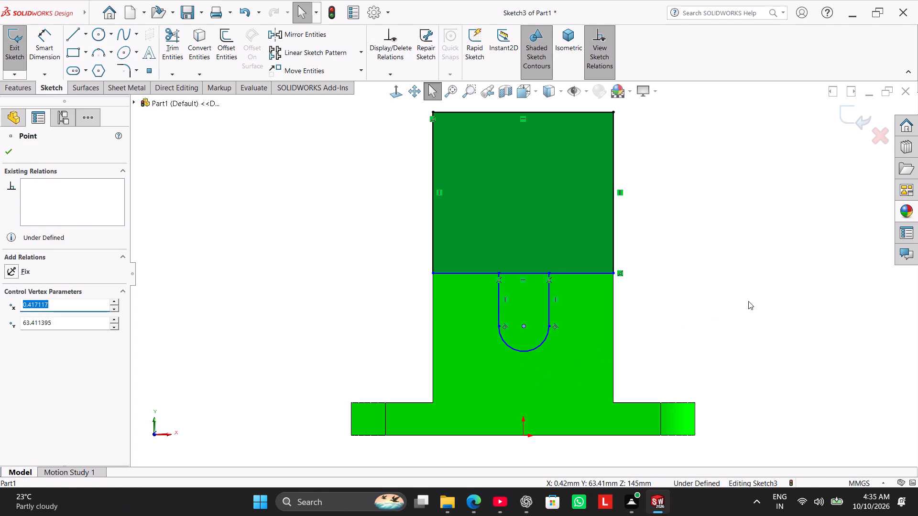
{"action": "left_click", "coordinate": [748, 301]}
{"action": "left_click", "coordinate": [525, 326], "text": "shift"}
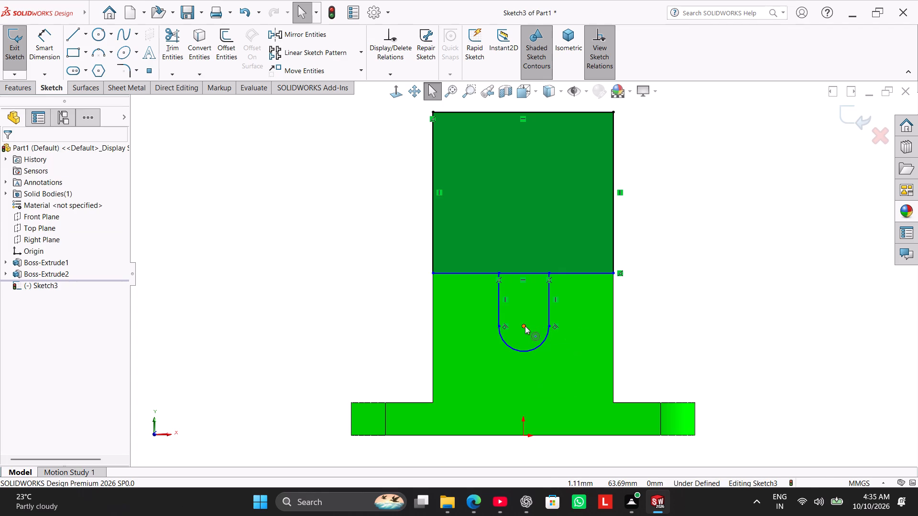
{"action": "left_click", "coordinate": [523, 435], "text": "shift"}
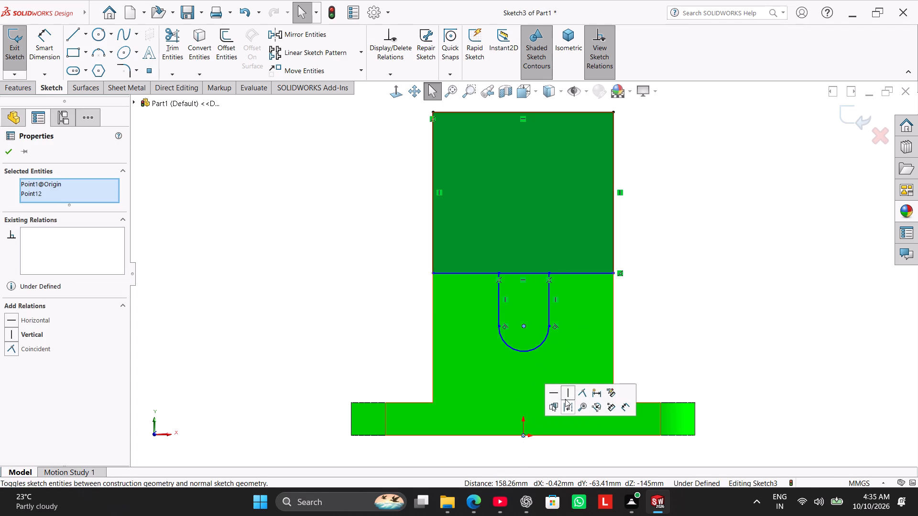
{"action": "left_click", "coordinate": [567, 395]}
{"action": "left_click", "coordinate": [652, 290]}
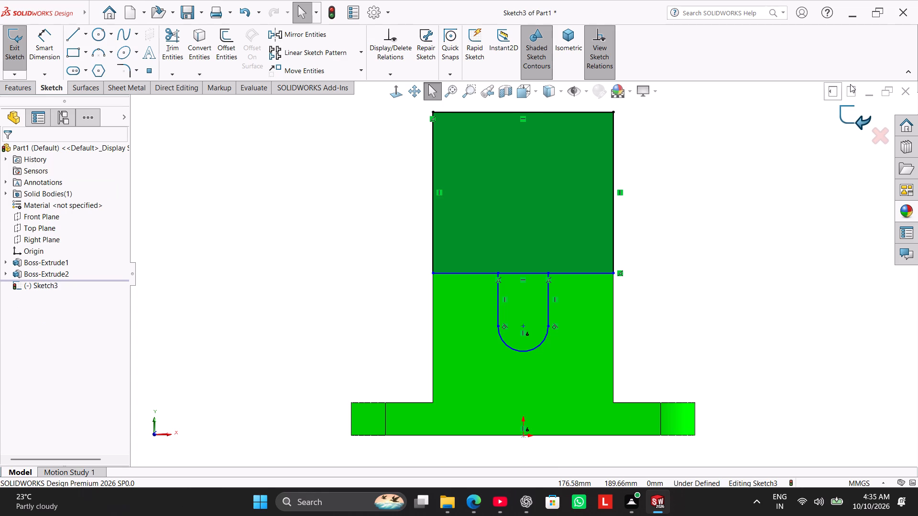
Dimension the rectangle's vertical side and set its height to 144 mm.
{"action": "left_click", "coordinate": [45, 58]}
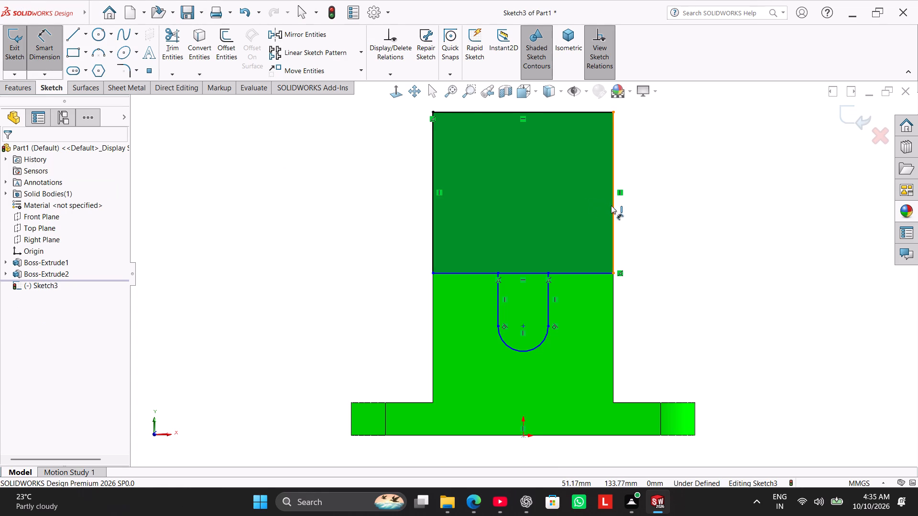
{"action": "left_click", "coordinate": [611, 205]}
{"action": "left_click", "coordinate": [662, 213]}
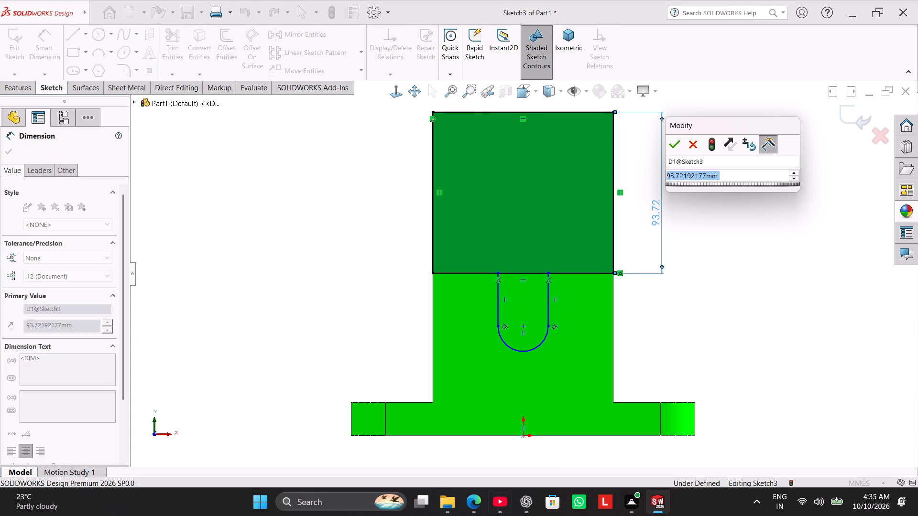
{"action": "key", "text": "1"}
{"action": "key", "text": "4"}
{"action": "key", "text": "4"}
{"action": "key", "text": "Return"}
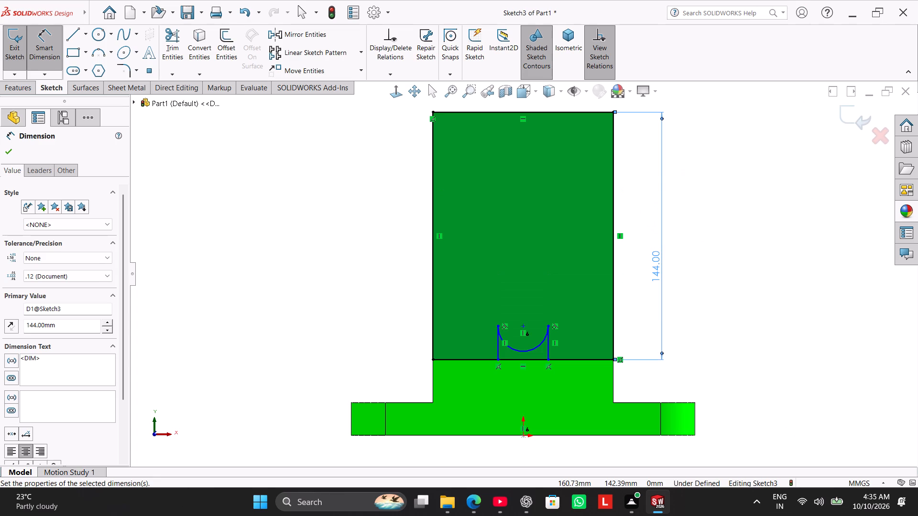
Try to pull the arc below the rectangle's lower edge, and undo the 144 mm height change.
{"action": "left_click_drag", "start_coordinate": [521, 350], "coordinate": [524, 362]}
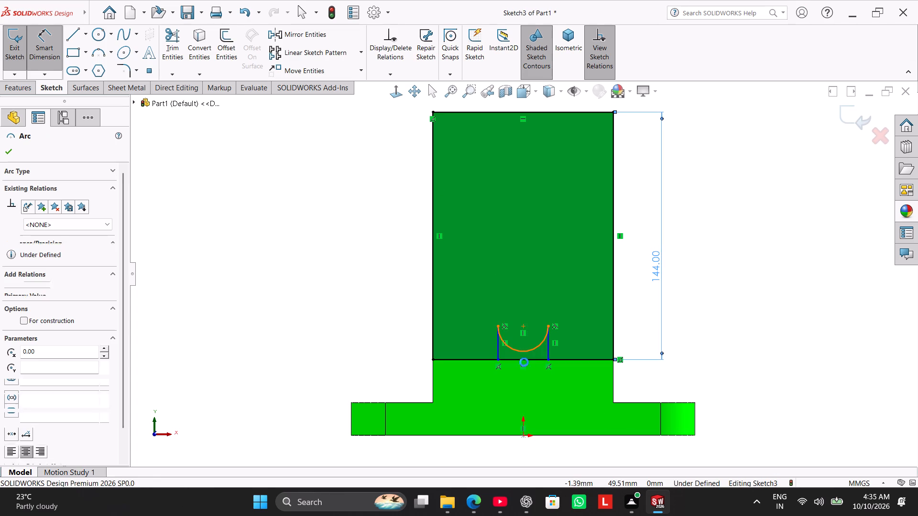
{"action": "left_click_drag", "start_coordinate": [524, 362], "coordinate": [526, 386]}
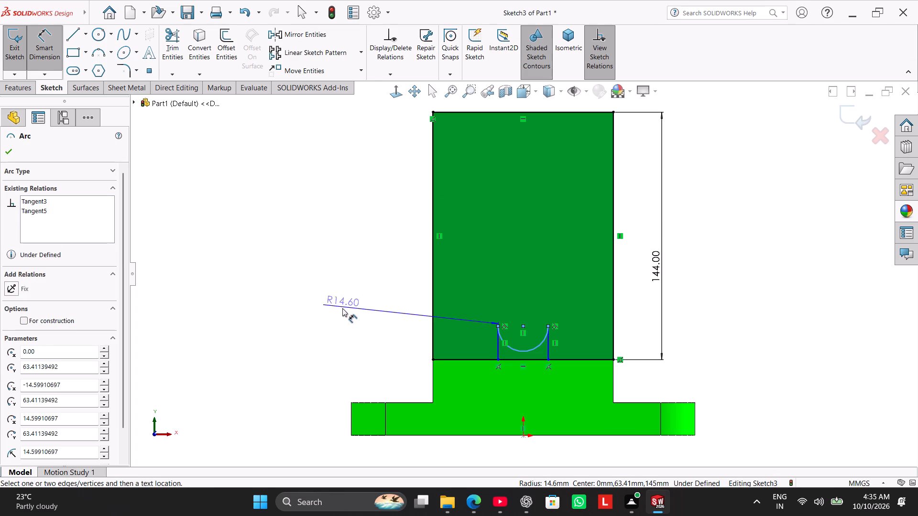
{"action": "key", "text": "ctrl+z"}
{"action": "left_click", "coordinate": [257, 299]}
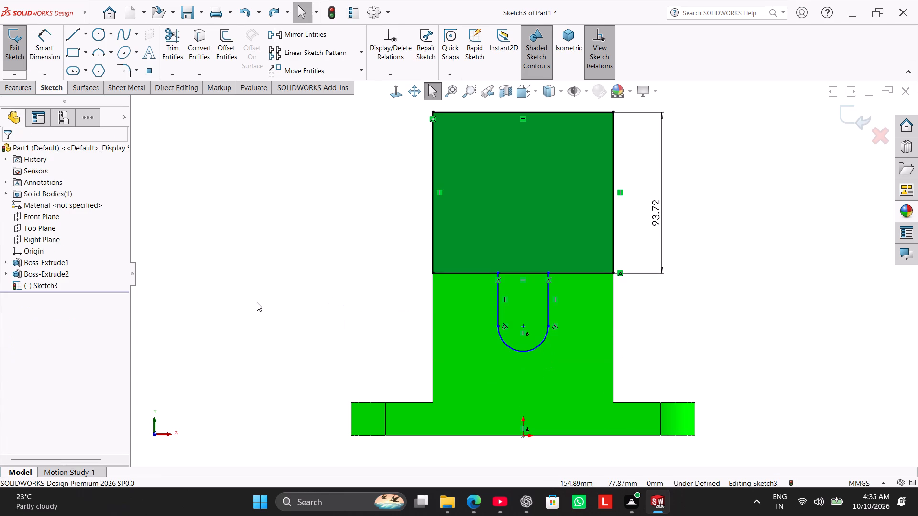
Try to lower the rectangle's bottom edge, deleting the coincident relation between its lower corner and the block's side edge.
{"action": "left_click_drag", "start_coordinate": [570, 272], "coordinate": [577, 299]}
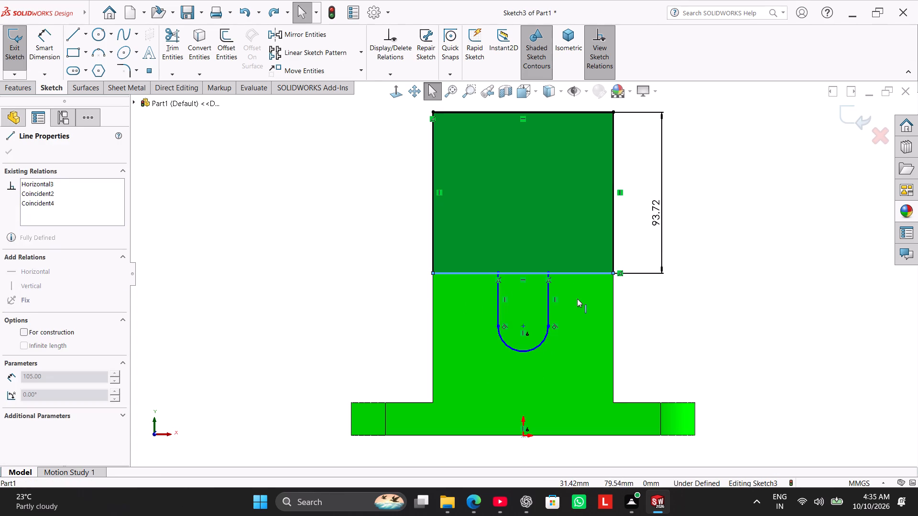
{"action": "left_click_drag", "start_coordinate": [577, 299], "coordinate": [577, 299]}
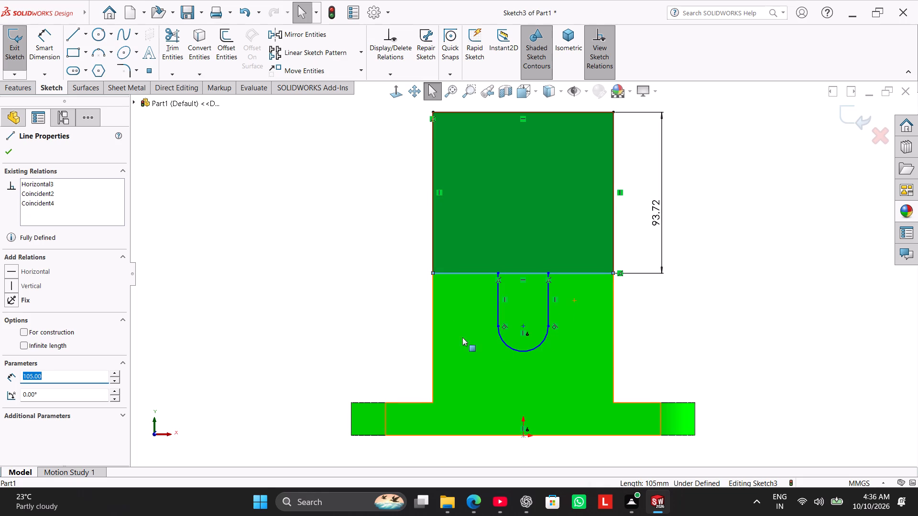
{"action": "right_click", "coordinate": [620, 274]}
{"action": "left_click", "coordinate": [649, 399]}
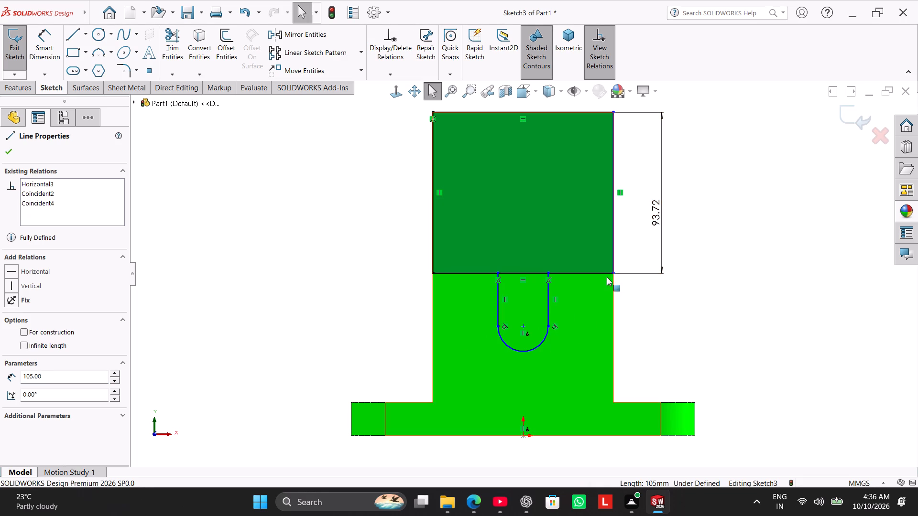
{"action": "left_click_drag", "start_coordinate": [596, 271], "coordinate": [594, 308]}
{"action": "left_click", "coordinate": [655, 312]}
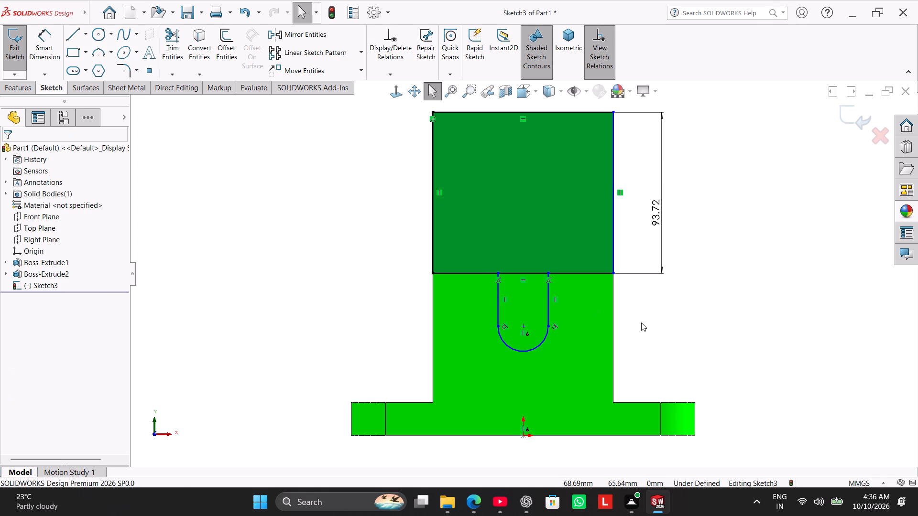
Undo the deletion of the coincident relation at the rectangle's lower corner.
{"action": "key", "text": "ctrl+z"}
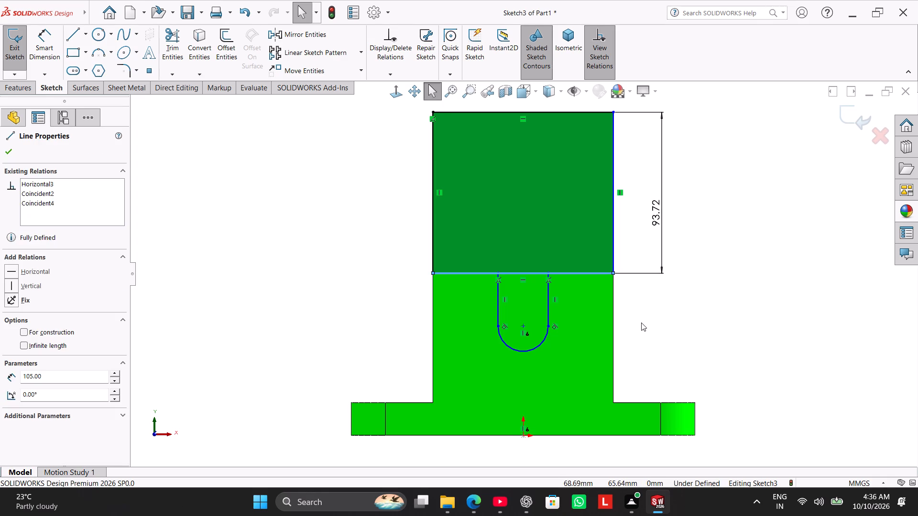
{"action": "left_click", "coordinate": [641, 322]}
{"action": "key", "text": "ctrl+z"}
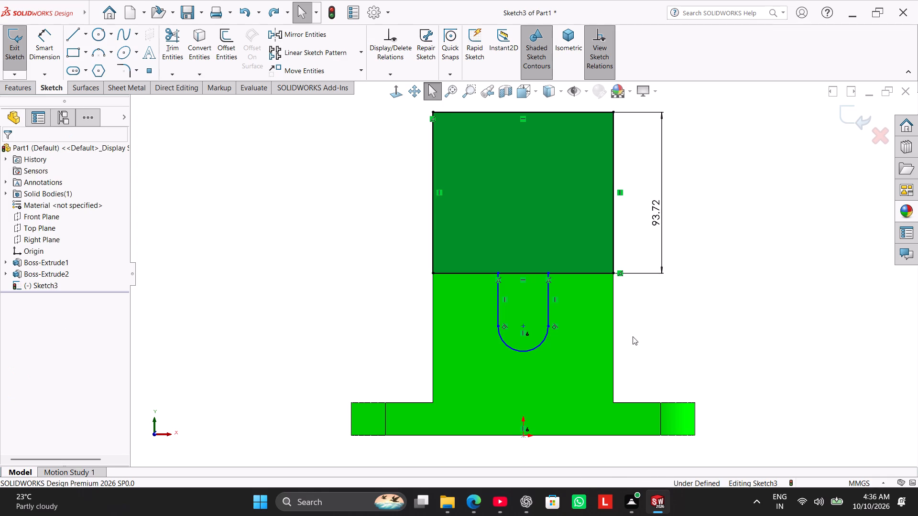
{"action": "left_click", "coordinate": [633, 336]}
Delete the rectangle's height dimension and move its lower edge down to just above the arc's center.
{"action": "left_click_drag", "start_coordinate": [587, 271], "coordinate": [593, 303]}
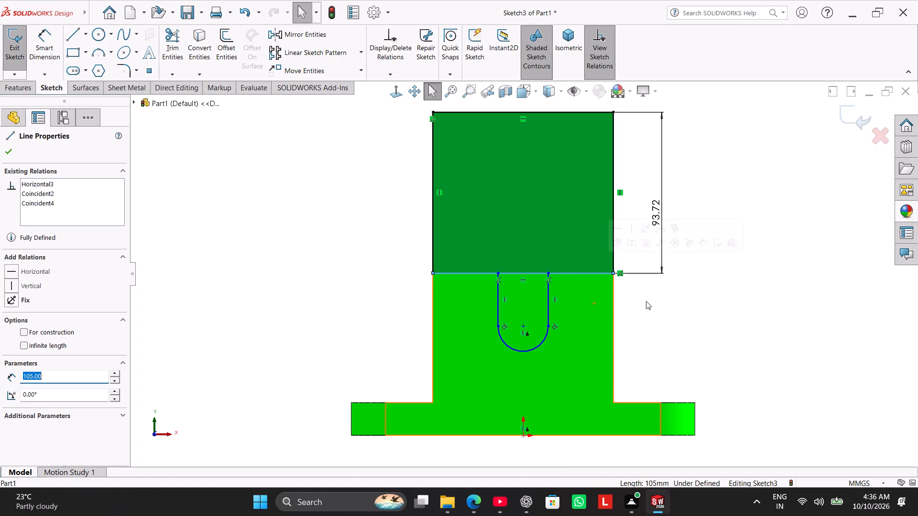
{"action": "right_click", "coordinate": [655, 211]}
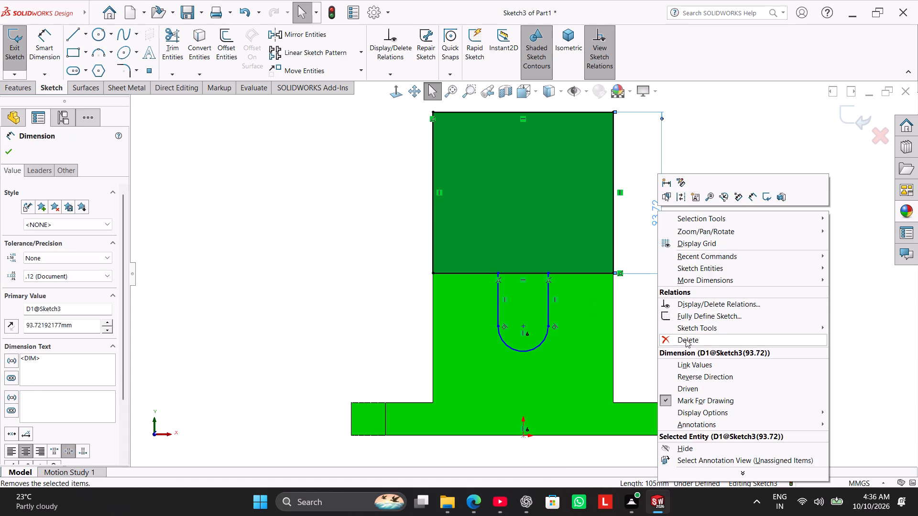
{"action": "left_click", "coordinate": [687, 339]}
{"action": "left_click_drag", "start_coordinate": [598, 274], "coordinate": [594, 322]}
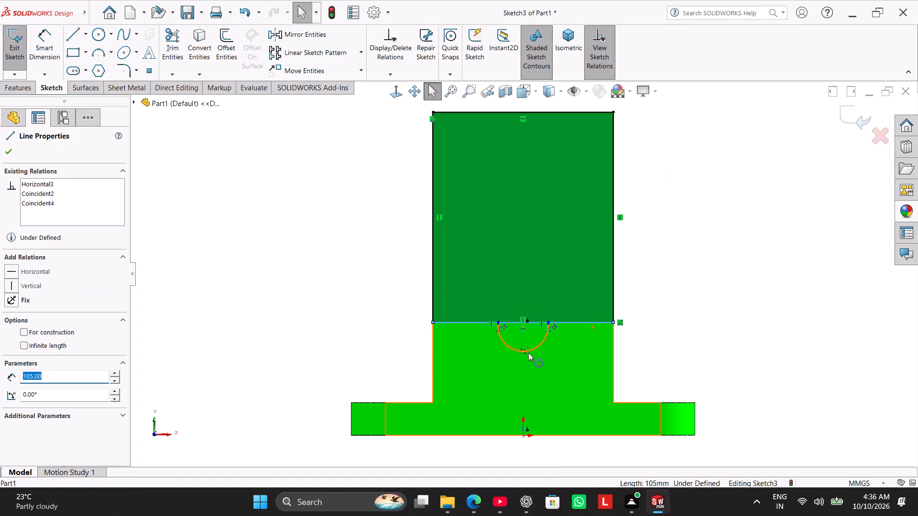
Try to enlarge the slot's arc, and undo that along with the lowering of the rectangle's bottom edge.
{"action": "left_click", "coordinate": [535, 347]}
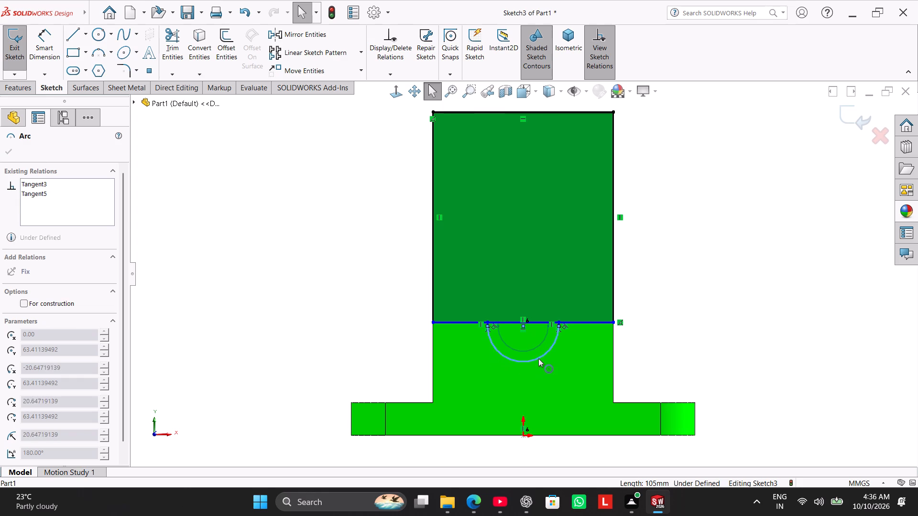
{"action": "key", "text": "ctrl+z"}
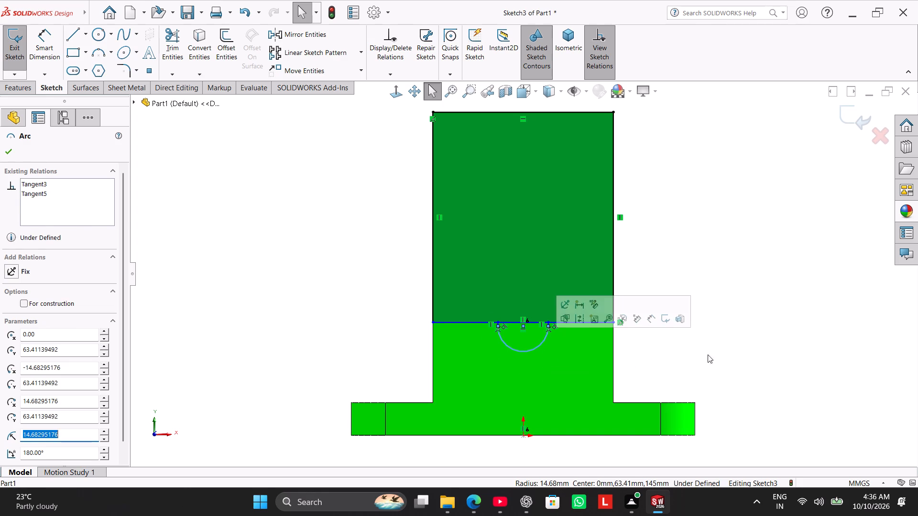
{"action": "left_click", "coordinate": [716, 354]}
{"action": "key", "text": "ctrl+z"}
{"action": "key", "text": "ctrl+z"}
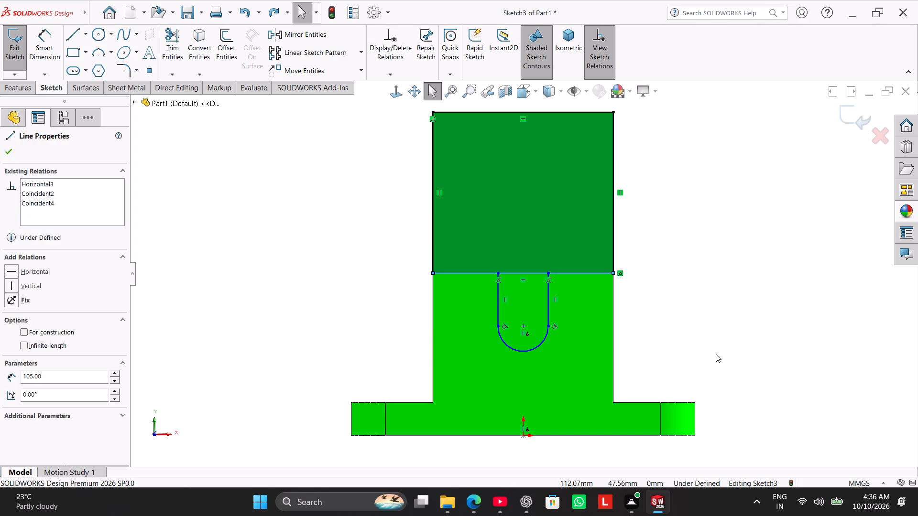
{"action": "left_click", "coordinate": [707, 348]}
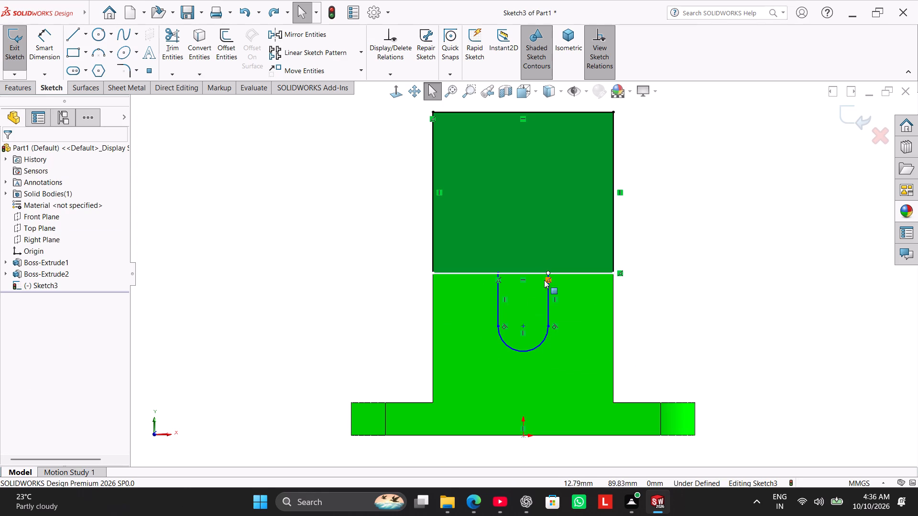
Move the slot arc's center down to about 45 mm above the base plate's bottom edge.
{"action": "left_click_drag", "start_coordinate": [525, 326], "coordinate": [524, 357]}
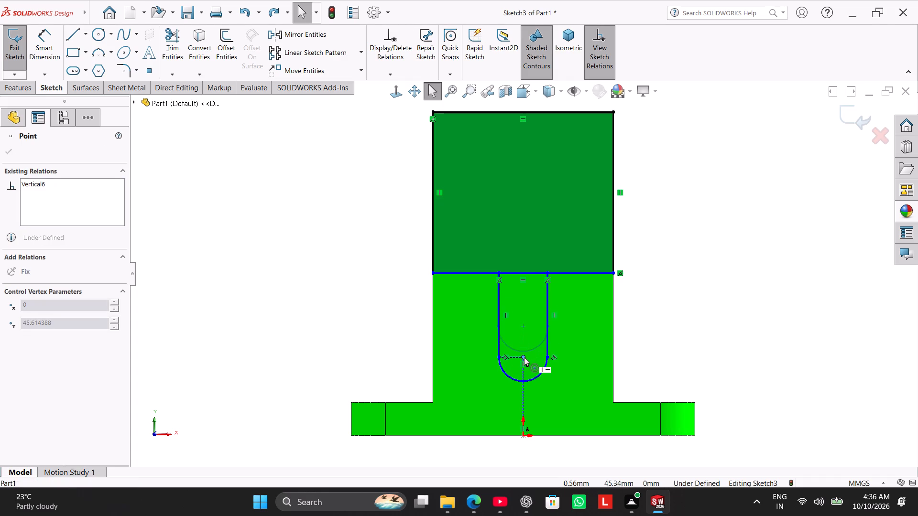
{"action": "left_click_drag", "start_coordinate": [524, 357], "coordinate": [527, 361]}
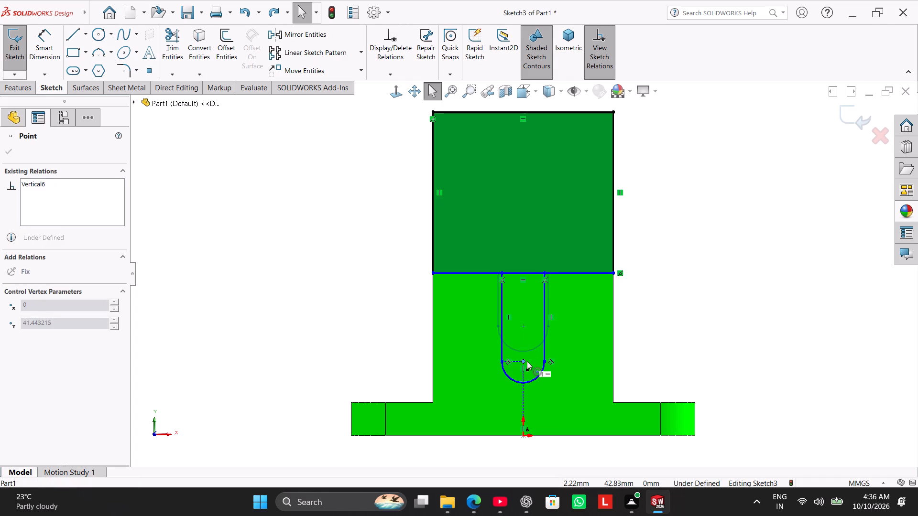
{"action": "left_click_drag", "start_coordinate": [527, 361], "coordinate": [528, 358]}
{"action": "left_click", "coordinate": [638, 358]}
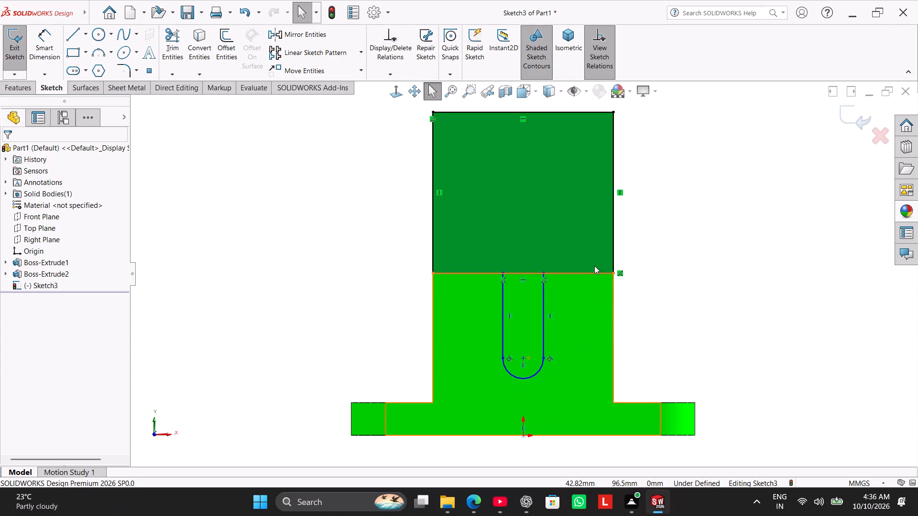
Lower the rectangle's bottom edge to a height of about 130 mm and enlarge the slot's arc below it.
{"action": "left_click_drag", "start_coordinate": [593, 272], "coordinate": [598, 333]}
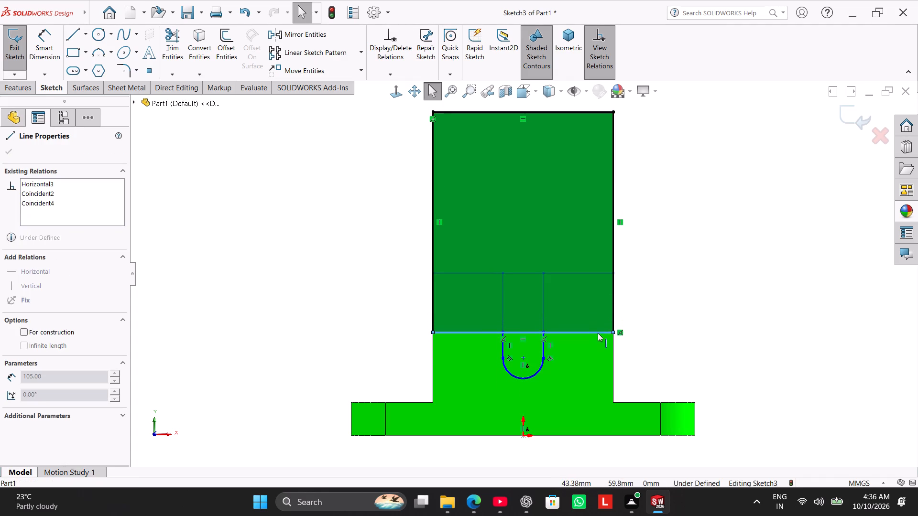
{"action": "left_click_drag", "start_coordinate": [598, 333], "coordinate": [600, 336]}
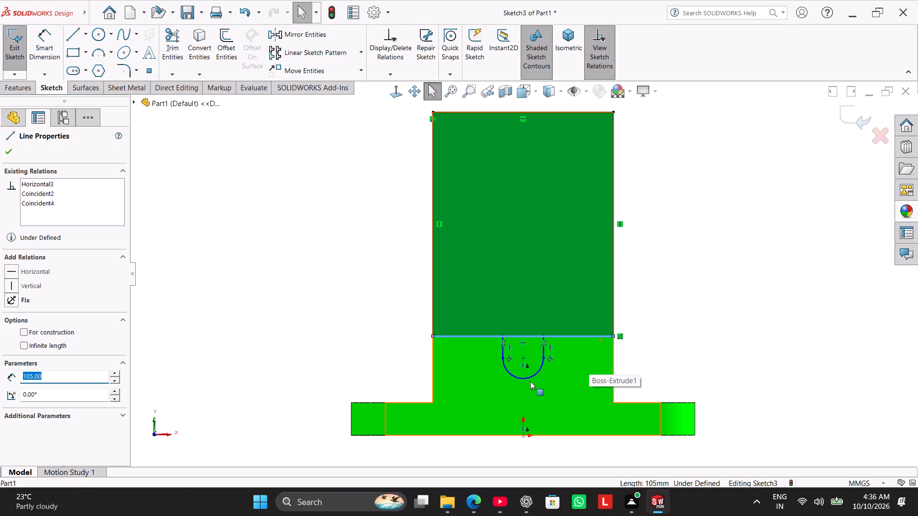
{"action": "left_click_drag", "start_coordinate": [525, 377], "coordinate": [528, 398]}
{"action": "left_click", "coordinate": [289, 305]}
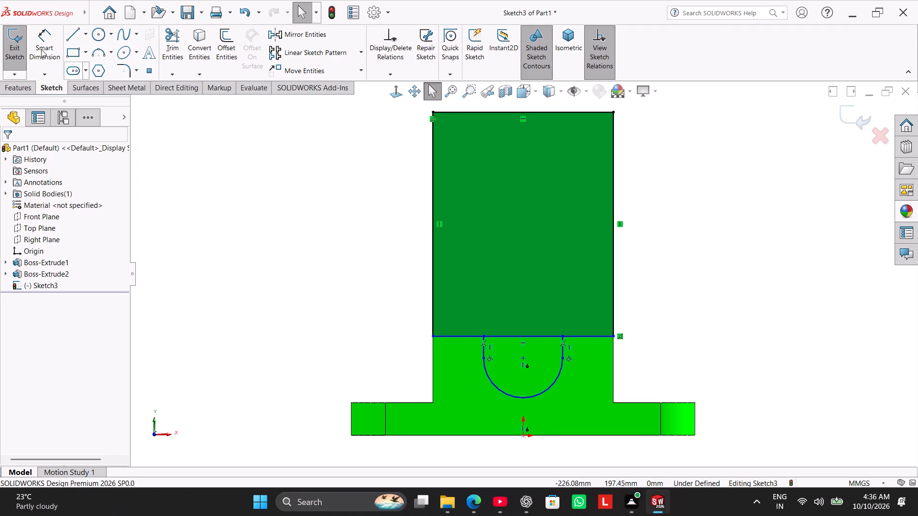
Dimension the rectangle's vertical side and set its height to 144 mm.
{"action": "left_click", "coordinate": [41, 49]}
{"action": "left_click", "coordinate": [611, 213]}
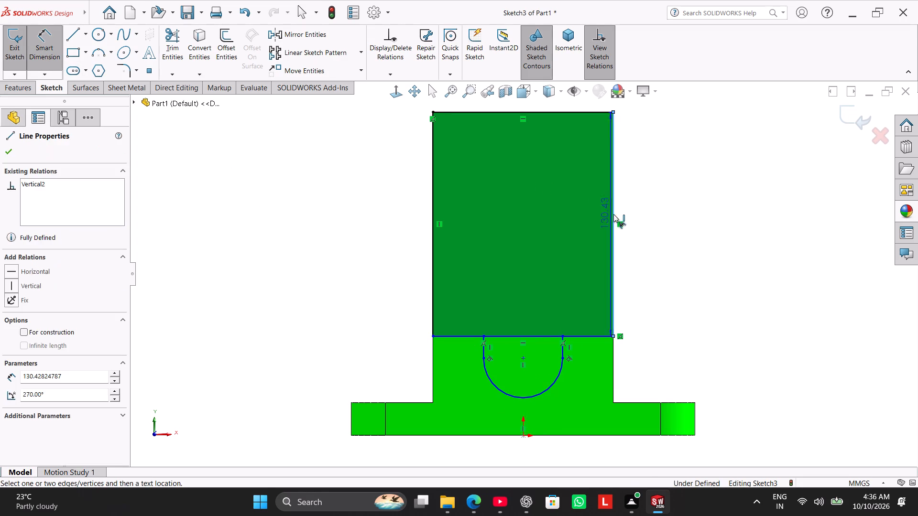
{"action": "left_click", "coordinate": [641, 219]}
{"action": "key", "text": "1"}
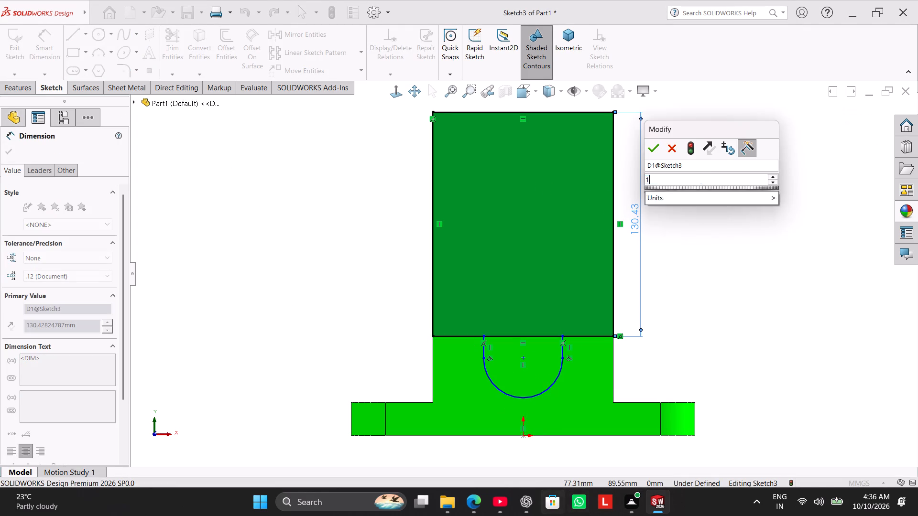
{"action": "type", "text": "44"}
{"action": "key", "text": "Return"}
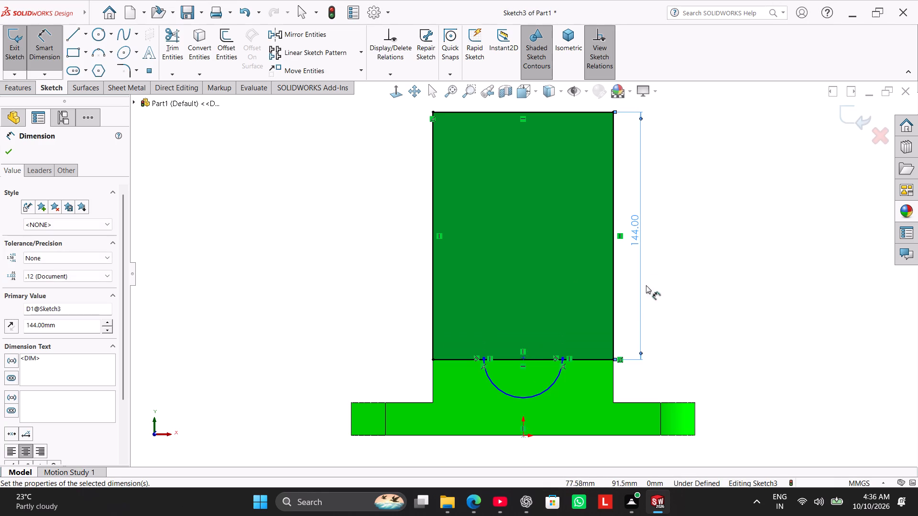
{"action": "right_click", "coordinate": [693, 204]}
{"action": "left_click", "coordinate": [723, 236]}
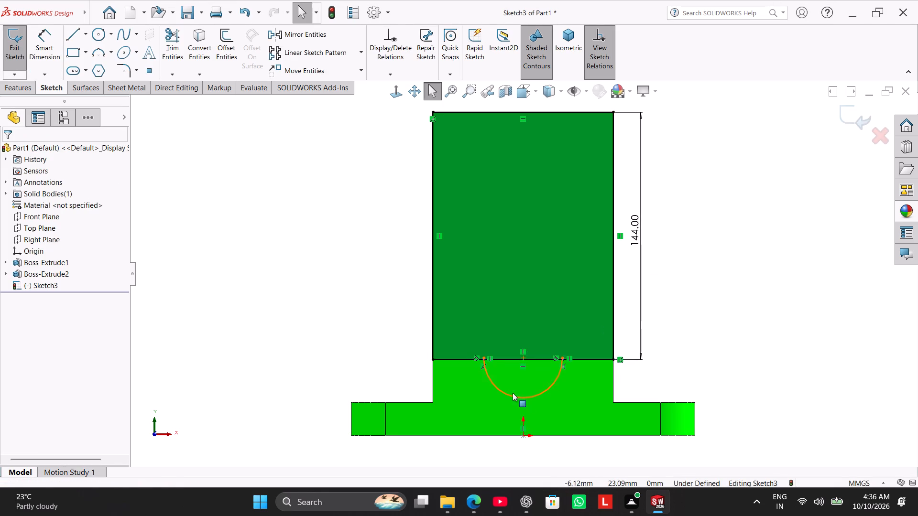
Lower the slot arc's center to about 26 mm above the base and set the arc's radius to 14 mm.
{"action": "left_click_drag", "start_coordinate": [524, 358], "coordinate": [527, 390]}
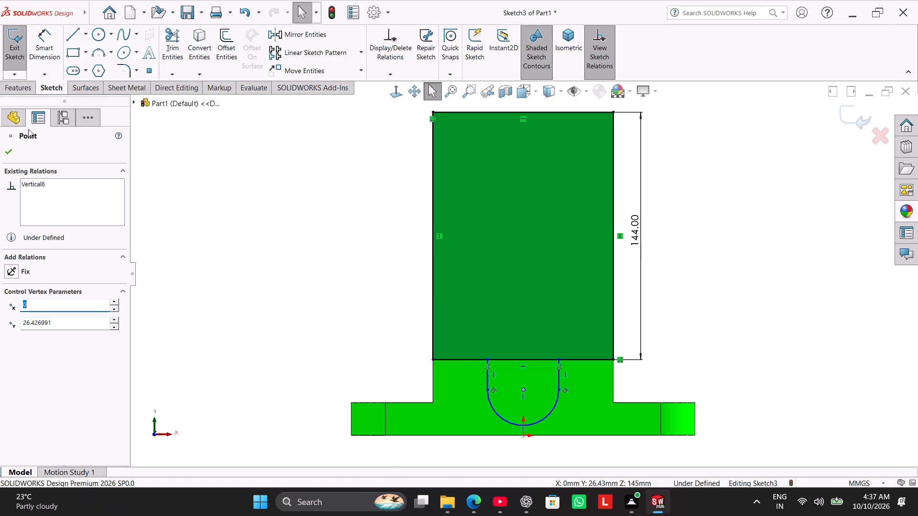
{"action": "left_click", "coordinate": [47, 54]}
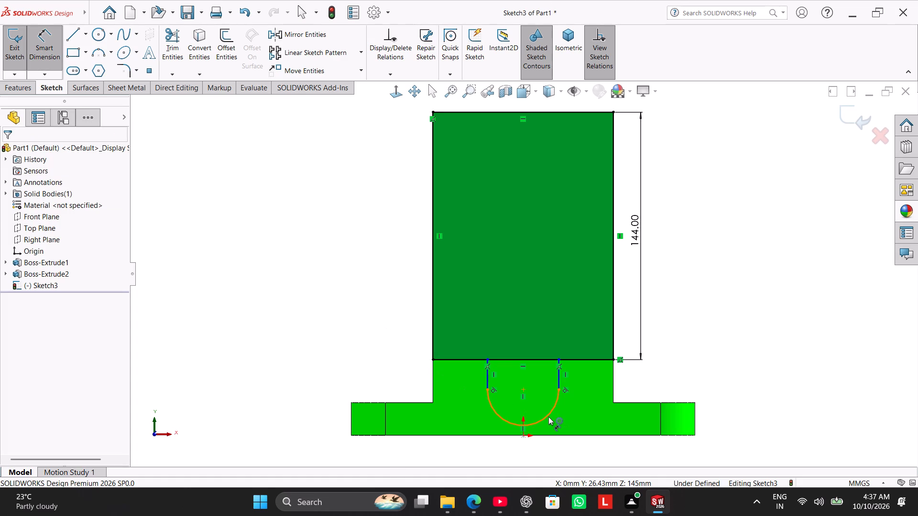
{"action": "left_click", "coordinate": [548, 417]}
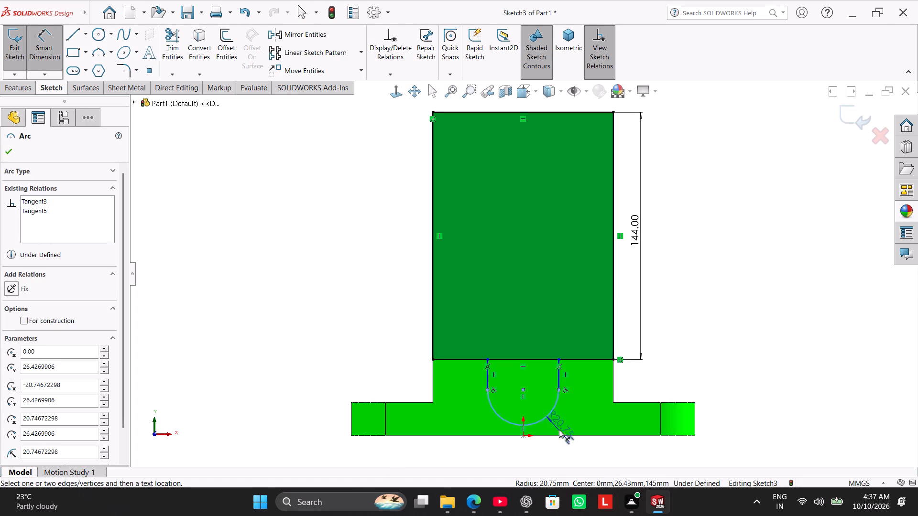
{"action": "left_click", "coordinate": [603, 463]}
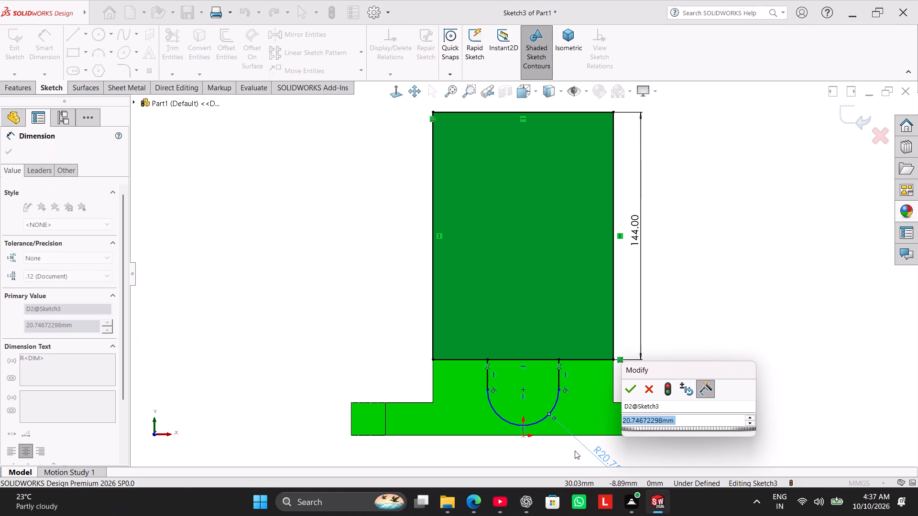
{"action": "type", "text": "14"}
{"action": "key", "text": "Return"}
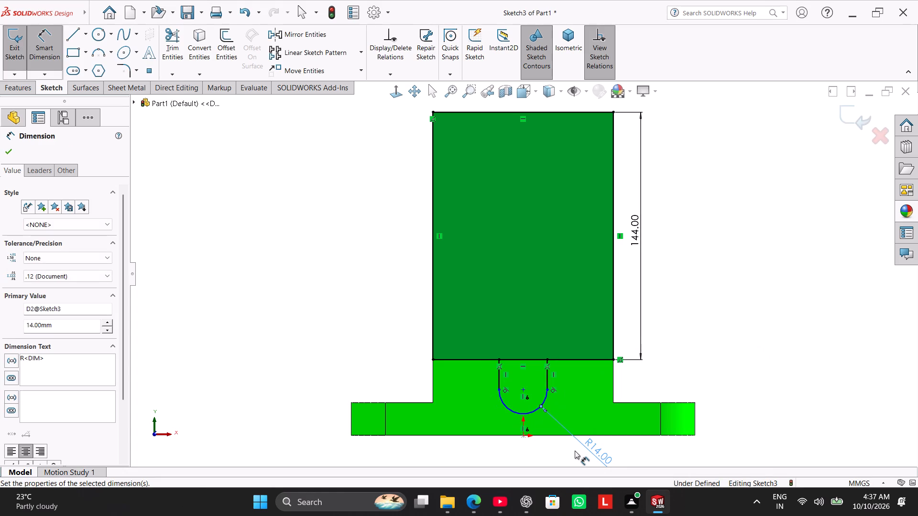
{"action": "right_click", "coordinate": [703, 328]}
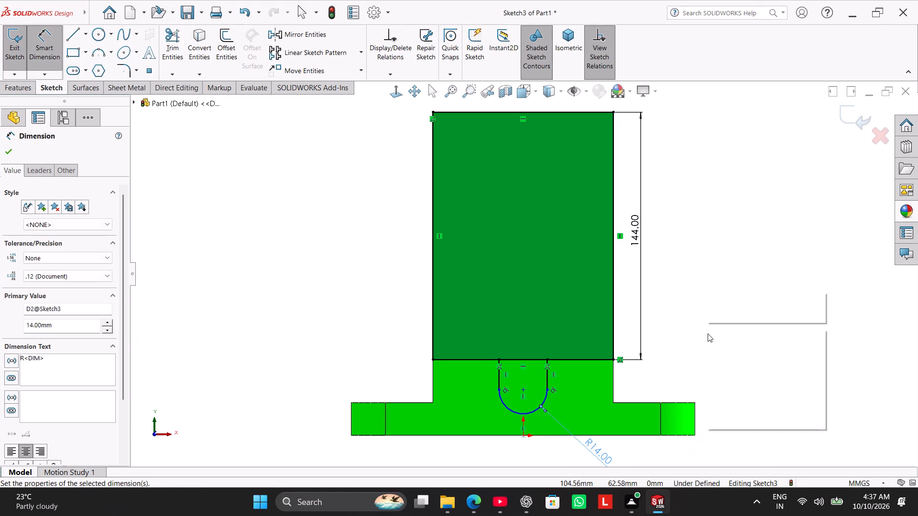
{"action": "left_click", "coordinate": [730, 357]}
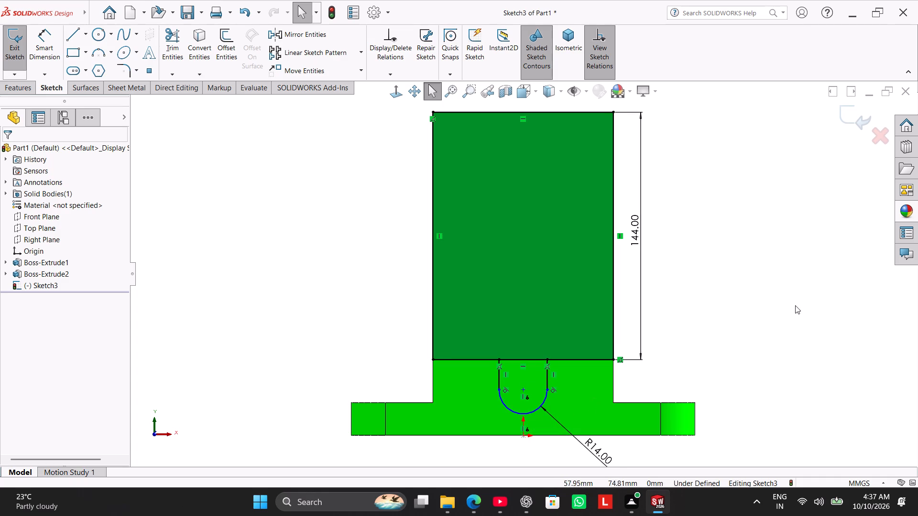
{"action": "left_click", "coordinate": [733, 293]}
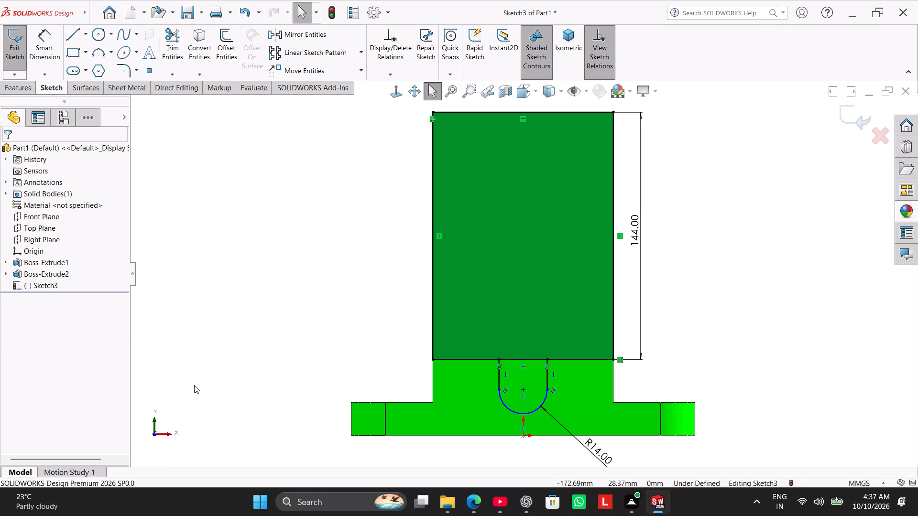
Dimension the slot arc's center from the base plate's bottom edge at 26 mm.
{"action": "left_click", "coordinate": [50, 44]}
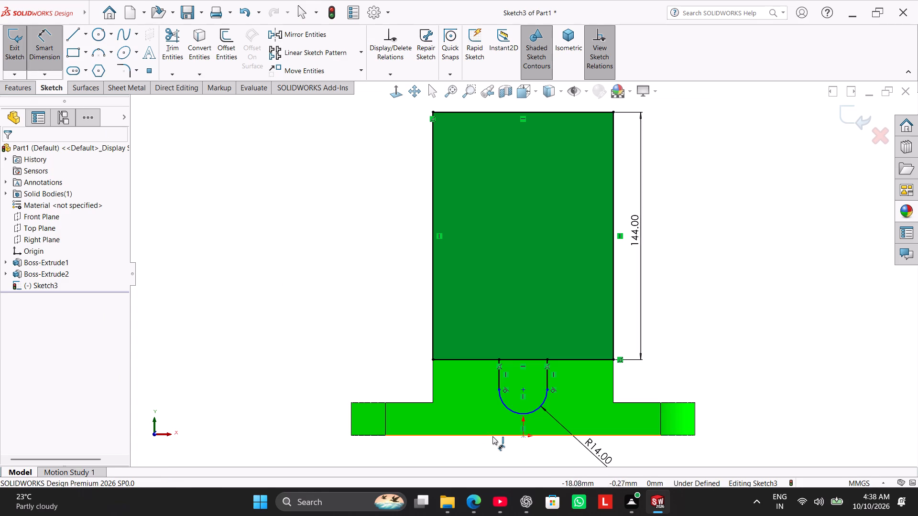
{"action": "left_click", "coordinate": [501, 435]}
{"action": "left_click", "coordinate": [522, 393]}
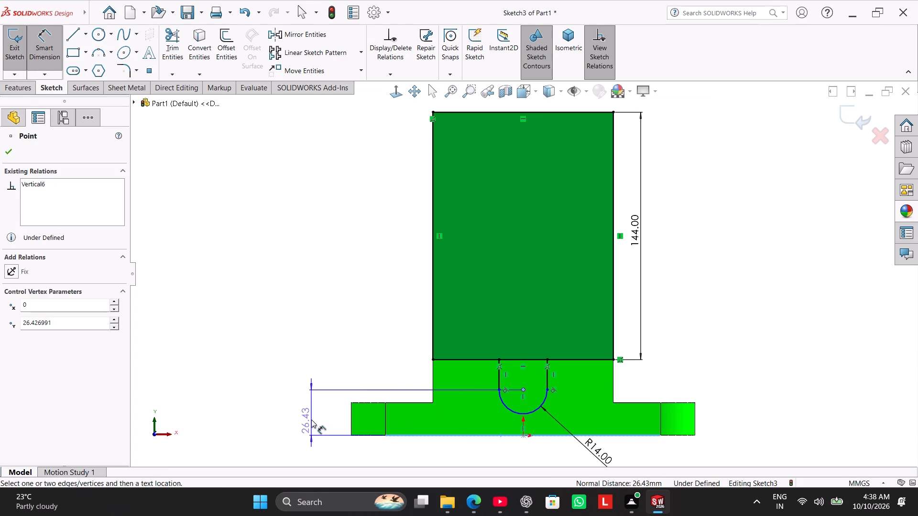
{"action": "left_click", "coordinate": [316, 403]}
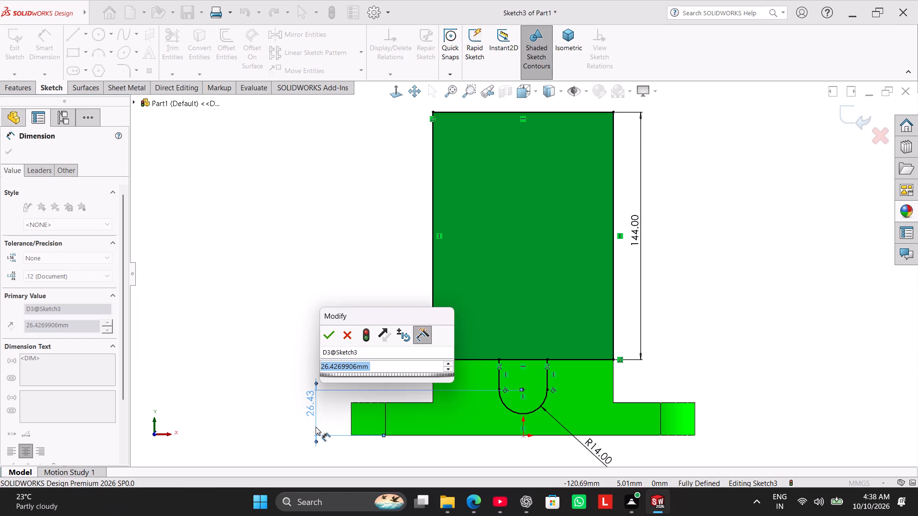
{"action": "type", "text": "26"}
{"action": "key", "text": "Return"}
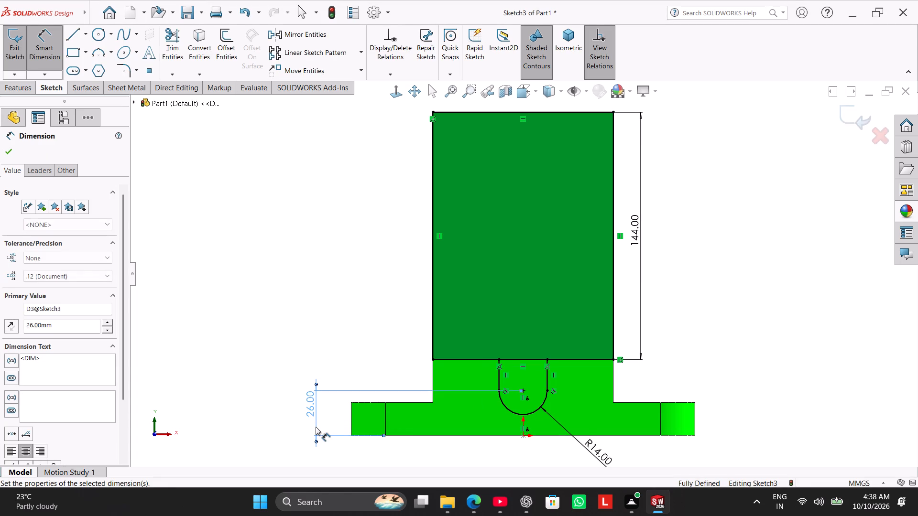
{"action": "right_click", "coordinate": [668, 240]}
{"action": "left_click", "coordinate": [692, 271]}
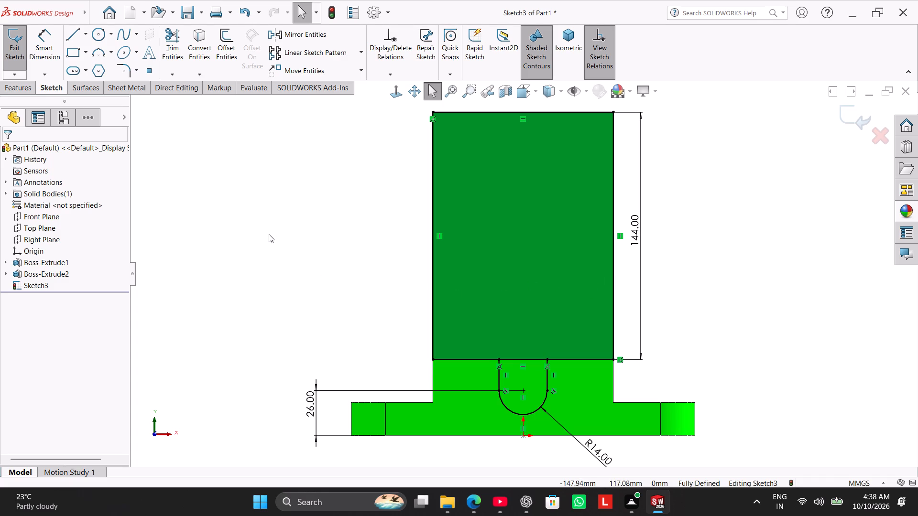
Trim the rectangle's bottom edge between the slot's two sides to join both shapes into one profile.
{"action": "left_click", "coordinate": [180, 41]}
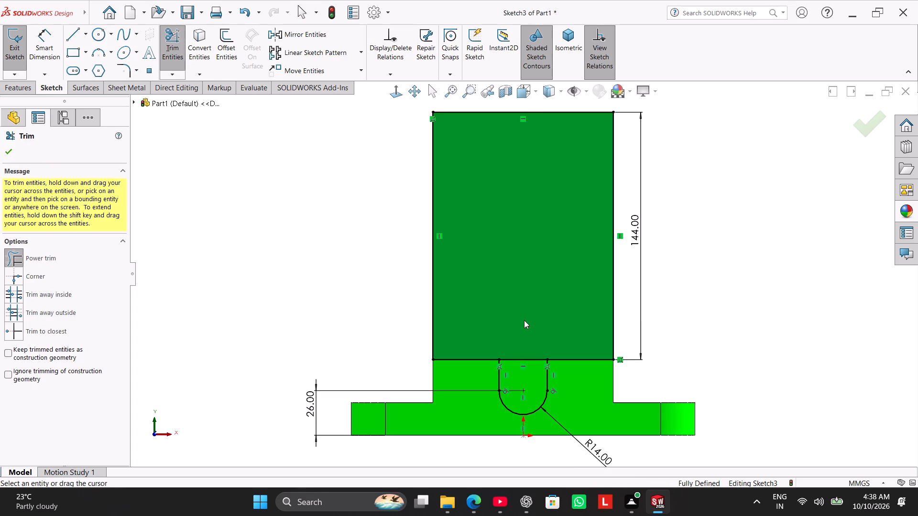
{"action": "left_click_drag", "start_coordinate": [524, 320], "coordinate": [532, 370]}
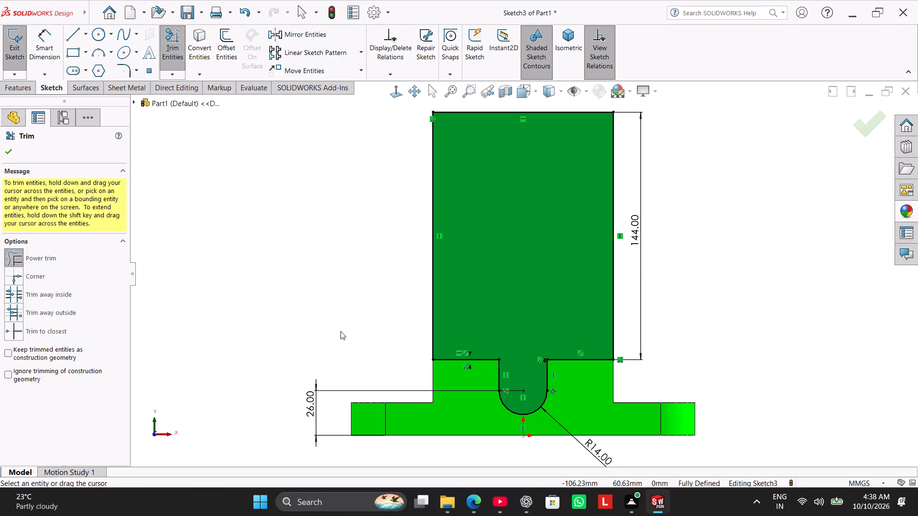
{"action": "left_click", "coordinate": [11, 152]}
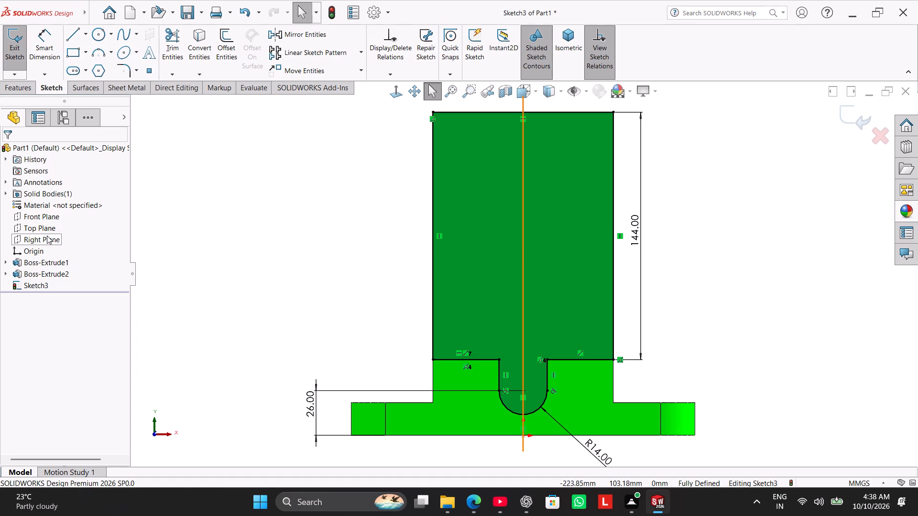
Extrude the joined rectangle-and-slot profile as a 6 mm blind boss merged with the block.
{"action": "left_click", "coordinate": [21, 86]}
{"action": "left_click", "coordinate": [21, 58]}
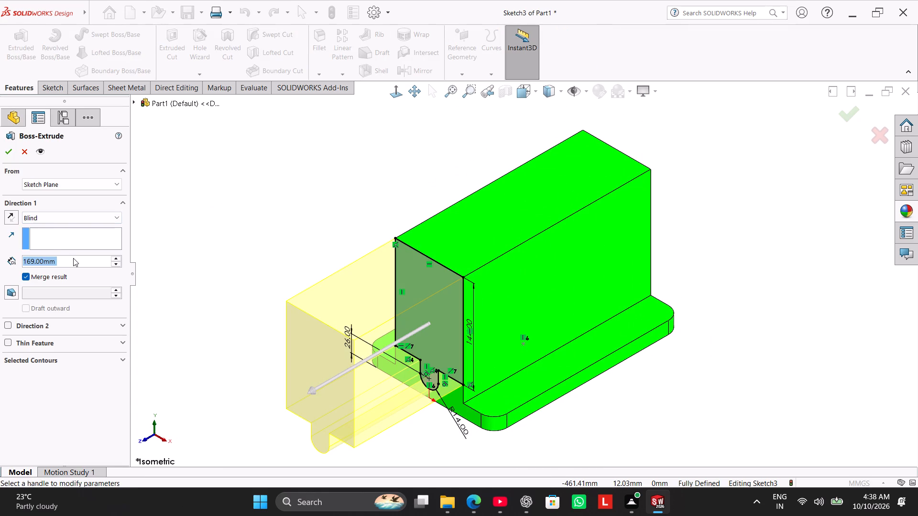
{"action": "key", "text": "6"}
{"action": "key", "text": "Return"}
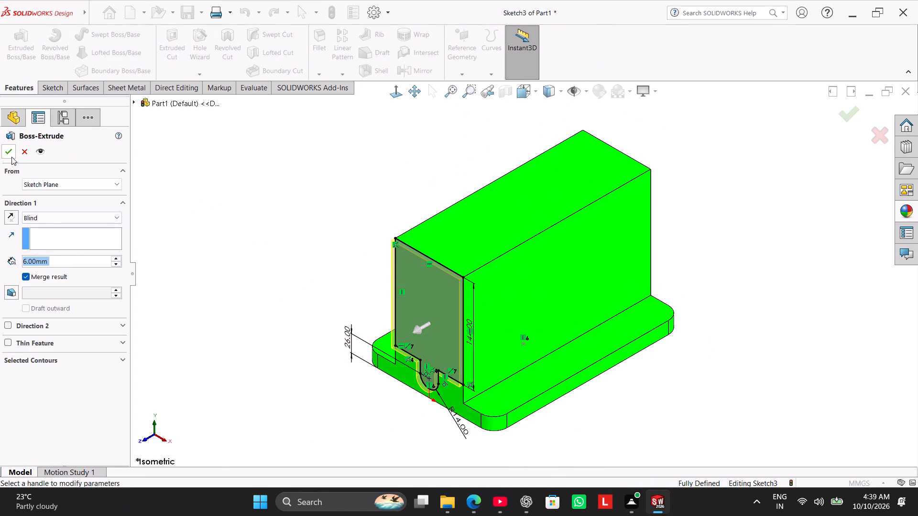
{"action": "left_click", "coordinate": [10, 155]}
{"action": "left_click", "coordinate": [252, 237]}
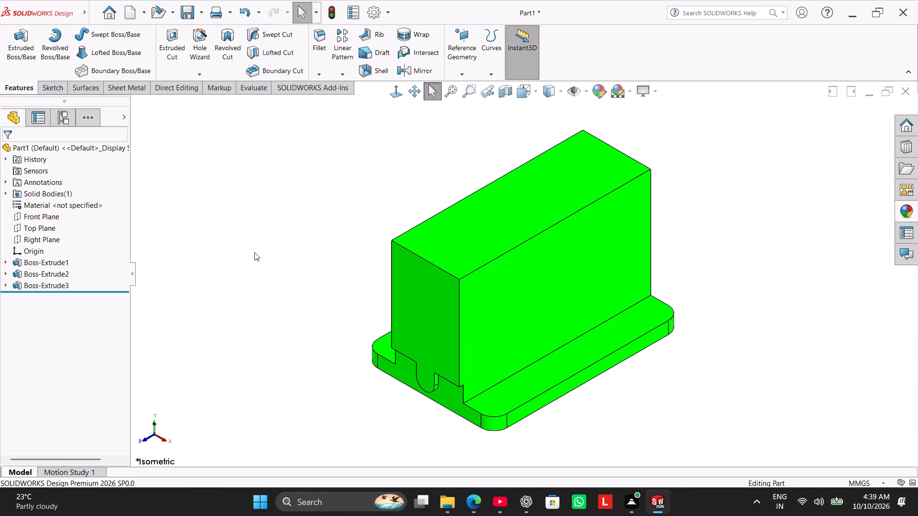
Start a new sketch on the base plate's top face beside the central block.
{"action": "right_click", "coordinate": [603, 337]}
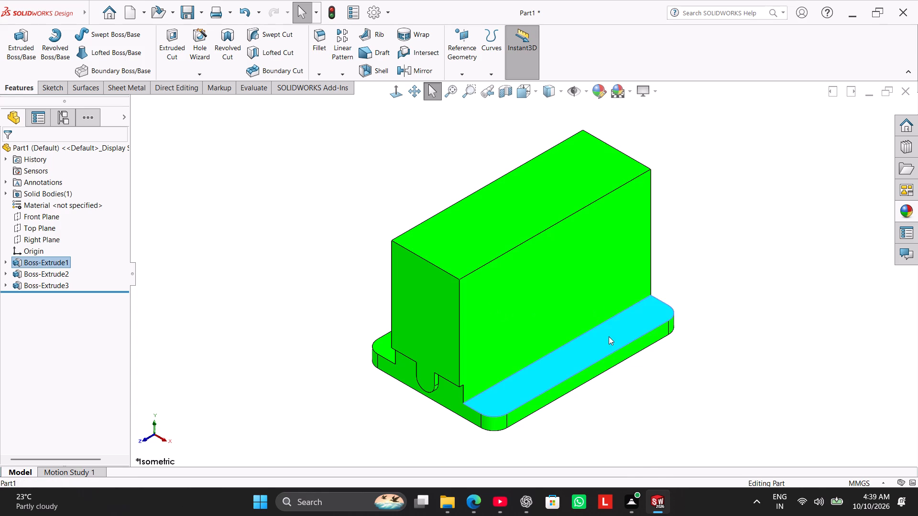
{"action": "left_click", "coordinate": [627, 277]}
{"action": "left_click", "coordinate": [350, 275]}
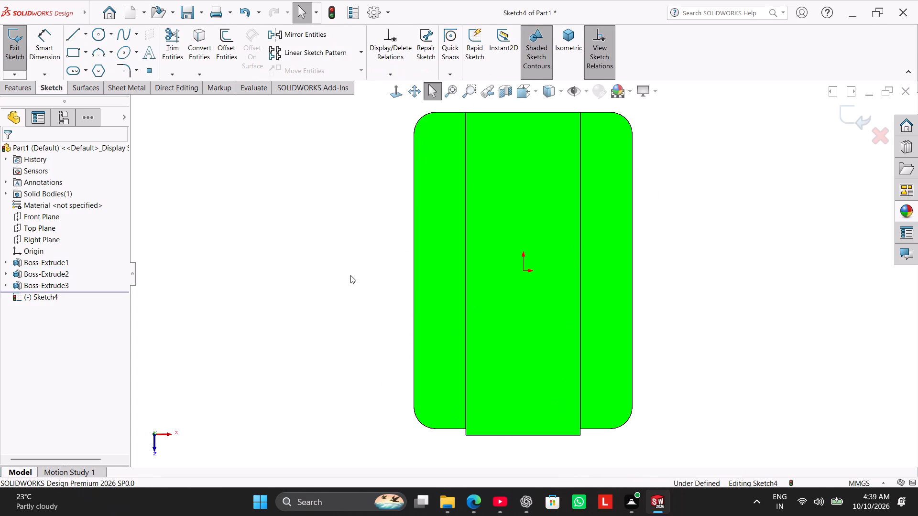
Sketch a 20 mm radius circle concentric with the base plate's upper-right rounded corner, matching the corner arc.
{"action": "left_click", "coordinate": [98, 36]}
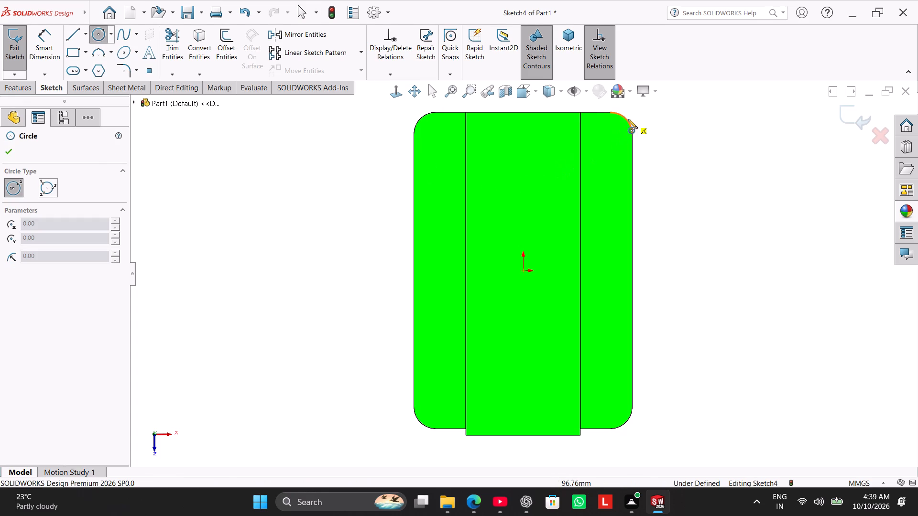
{"action": "left_click", "coordinate": [610, 135]}
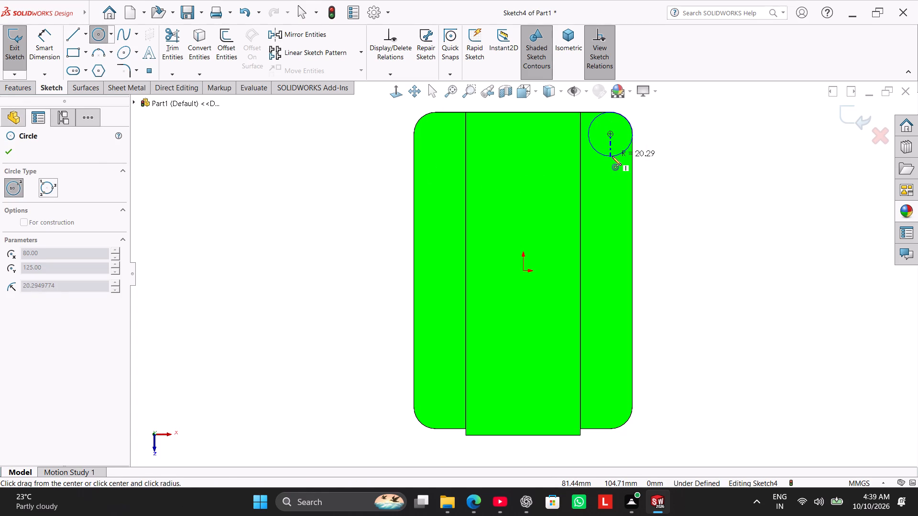
{"action": "left_click", "coordinate": [628, 123]}
{"action": "right_click", "coordinate": [686, 154]}
{"action": "left_click", "coordinate": [703, 161]}
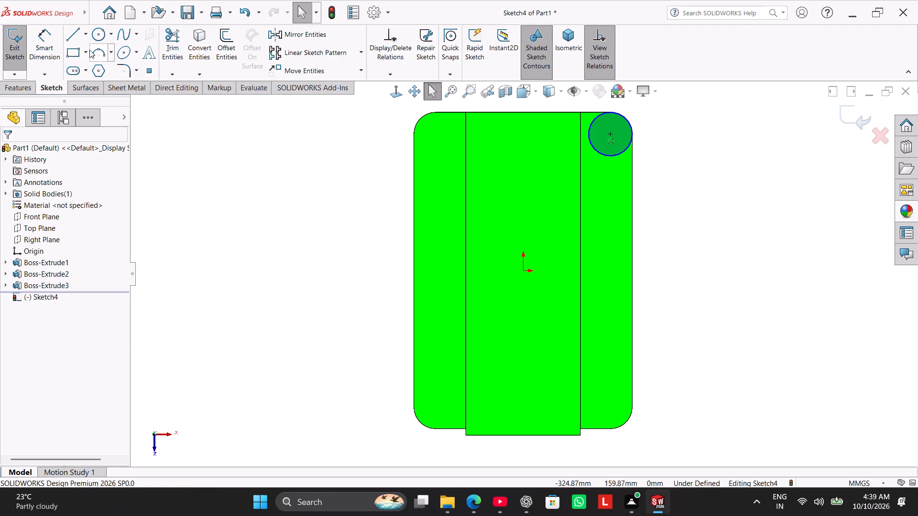
Draw three connected lines from the circle's top to the block's edge, 40 mm down along it, and back to the circle's bottom.
{"action": "left_click", "coordinate": [79, 34]}
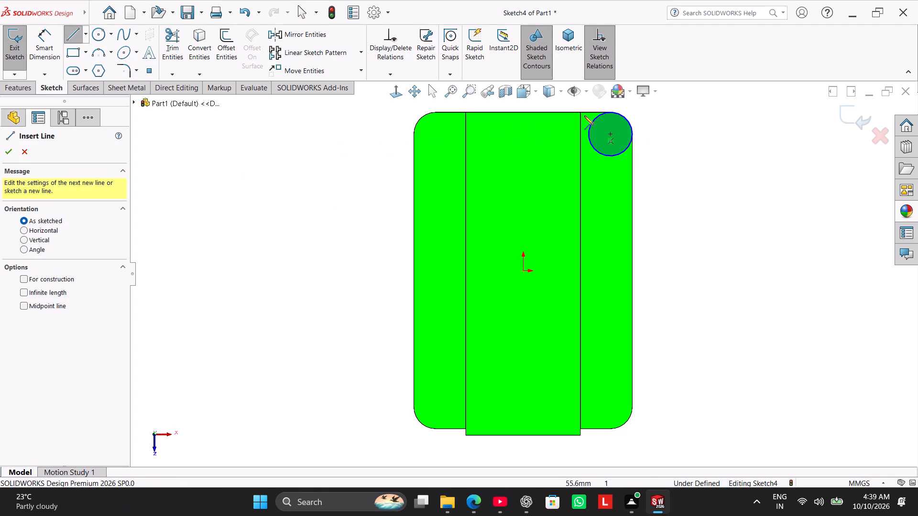
{"action": "scroll", "coordinate": [615, 111], "scroll_direction": "down", "scroll_amount": 3}
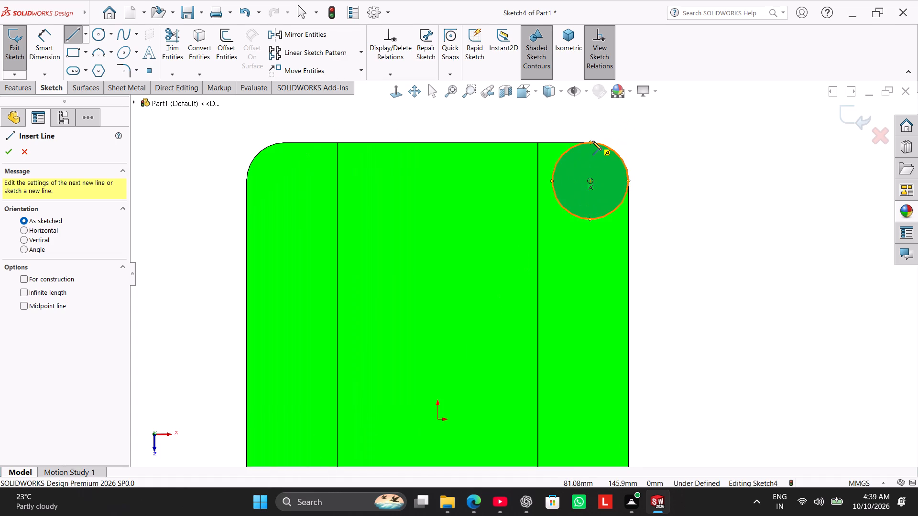
{"action": "left_click", "coordinate": [591, 142]}
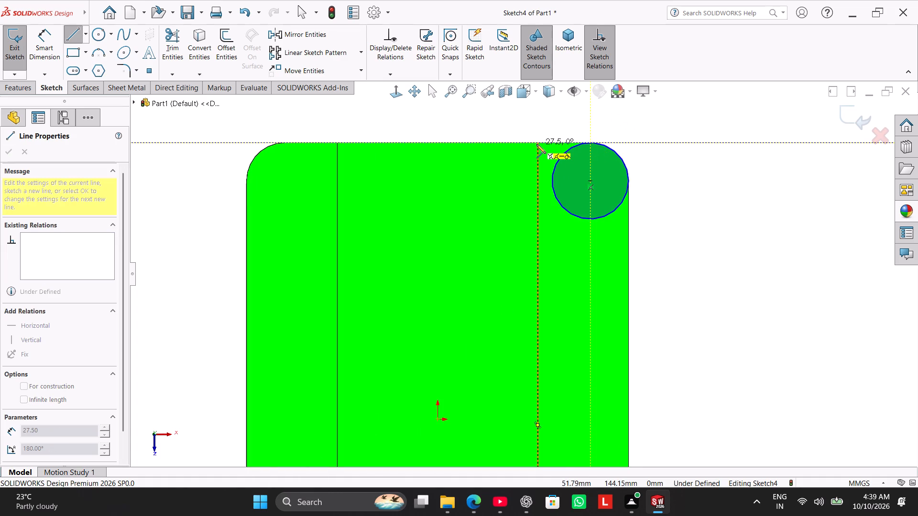
{"action": "left_click", "coordinate": [536, 144]}
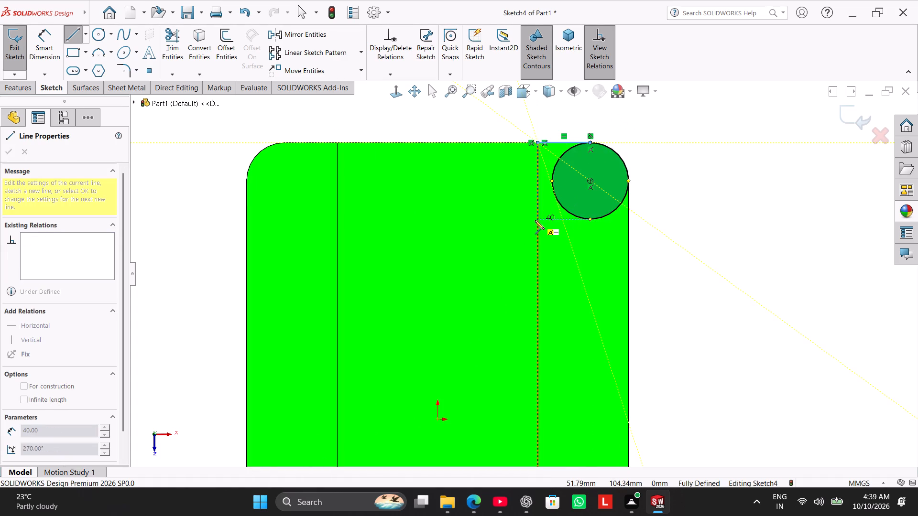
{"action": "left_click", "coordinate": [537, 220]}
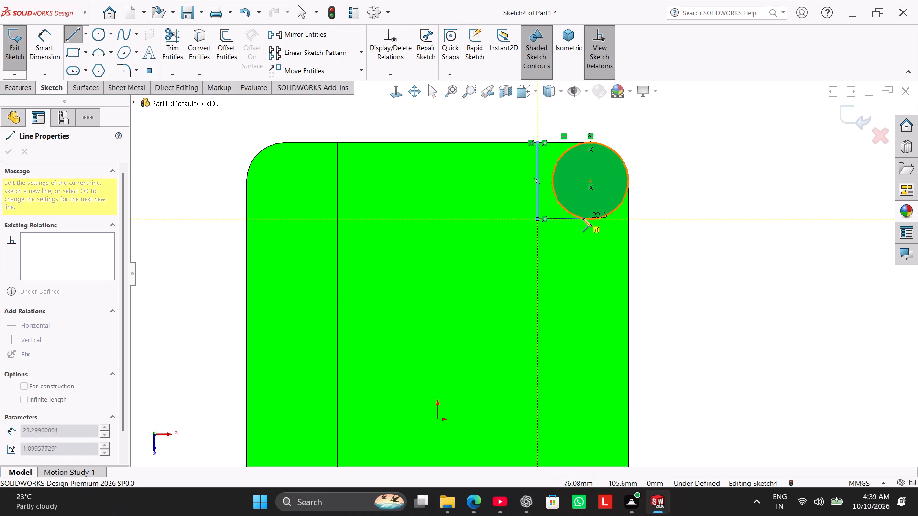
{"action": "left_click", "coordinate": [590, 218]}
{"action": "right_click", "coordinate": [706, 154]}
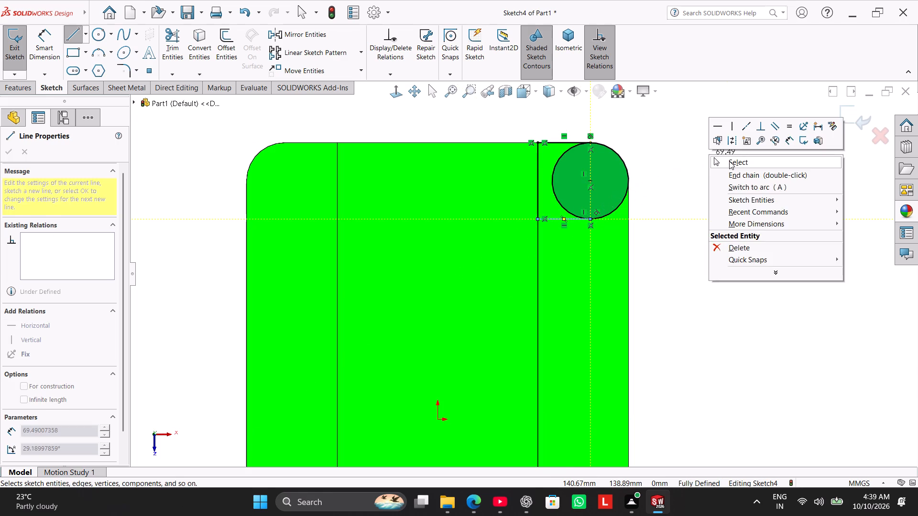
{"action": "left_click", "coordinate": [729, 161]}
Trim away the circle's inner half facing the block to leave a closed D-shaped tab profile.
{"action": "left_click_drag", "start_coordinate": [173, 46], "coordinate": [178, 52]}
{"action": "scroll", "coordinate": [602, 217], "scroll_direction": "down", "scroll_amount": 3}
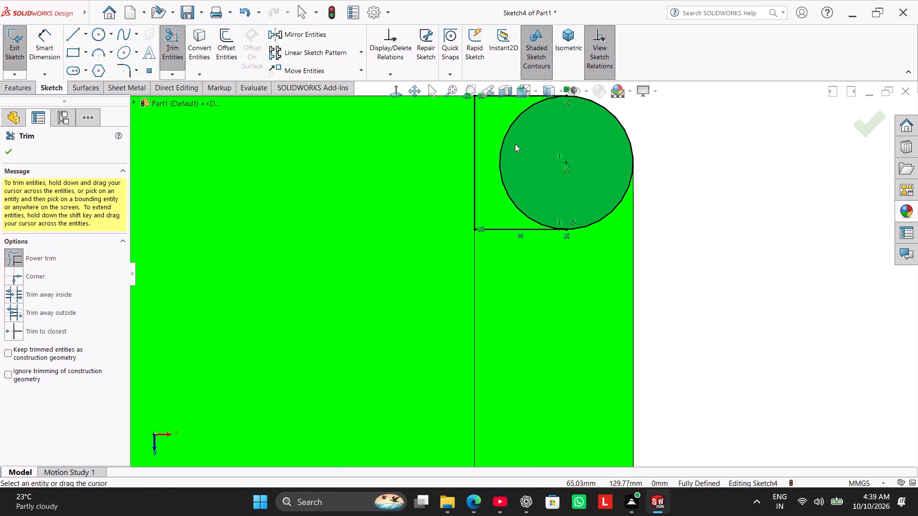
{"action": "left_click_drag", "start_coordinate": [503, 127], "coordinate": [540, 155]}
{"action": "scroll", "coordinate": [579, 200], "scroll_direction": "up", "scroll_amount": 4}
{"action": "right_click", "coordinate": [651, 171]}
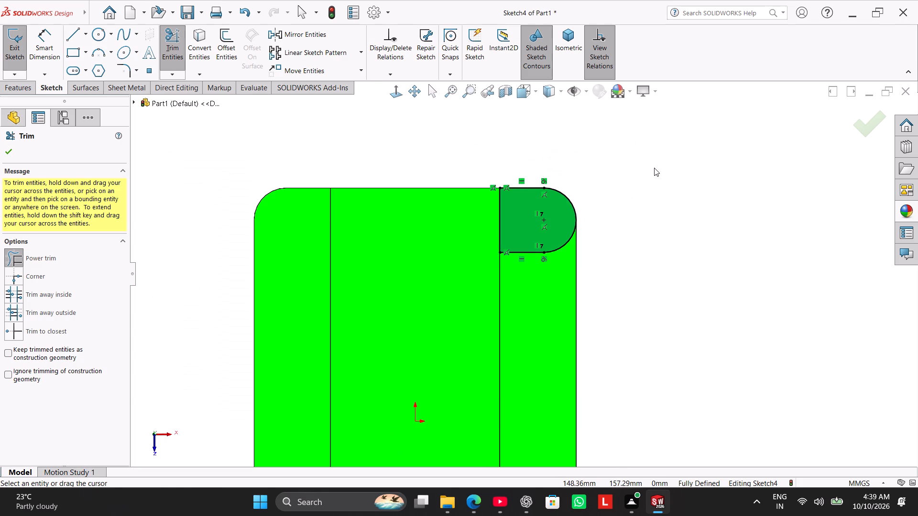
{"action": "left_click", "coordinate": [683, 197]}
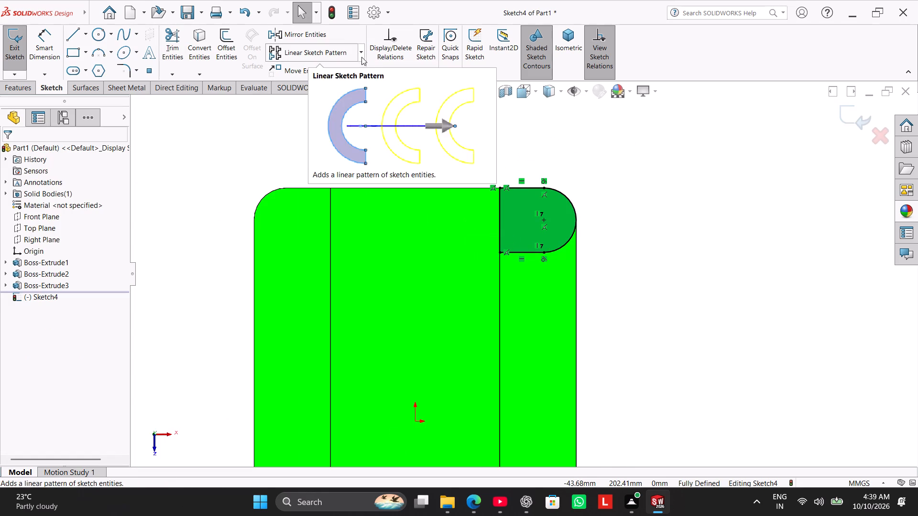
Set up a linear sketch pattern of the whole tab profile along the block's long edge, spaced 125 mm and reversed down the plate.
{"action": "left_click", "coordinate": [348, 54]}
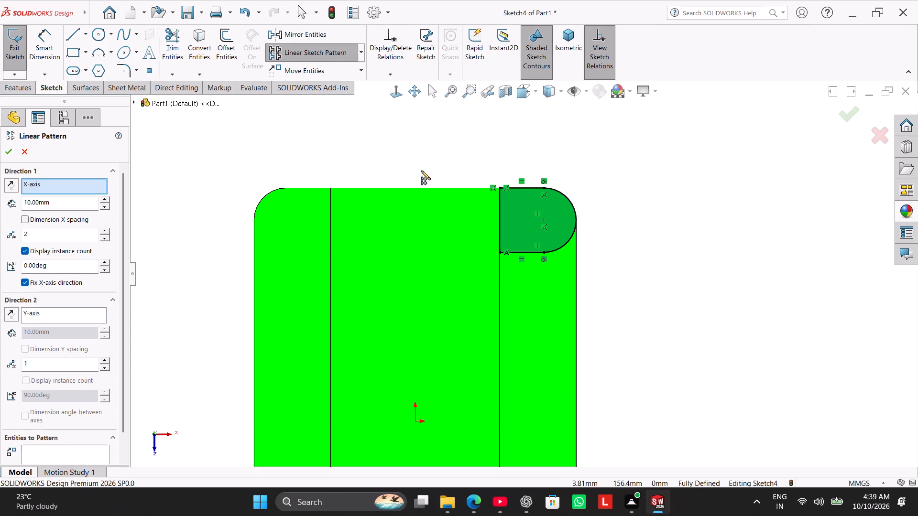
{"action": "left_click", "coordinate": [499, 296]}
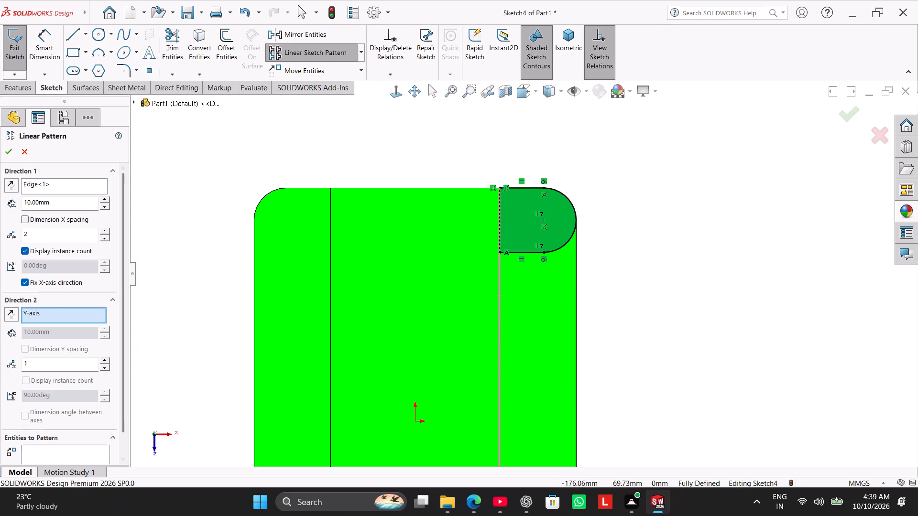
{"action": "left_click_drag", "start_coordinate": [122, 323], "coordinate": [127, 366]}
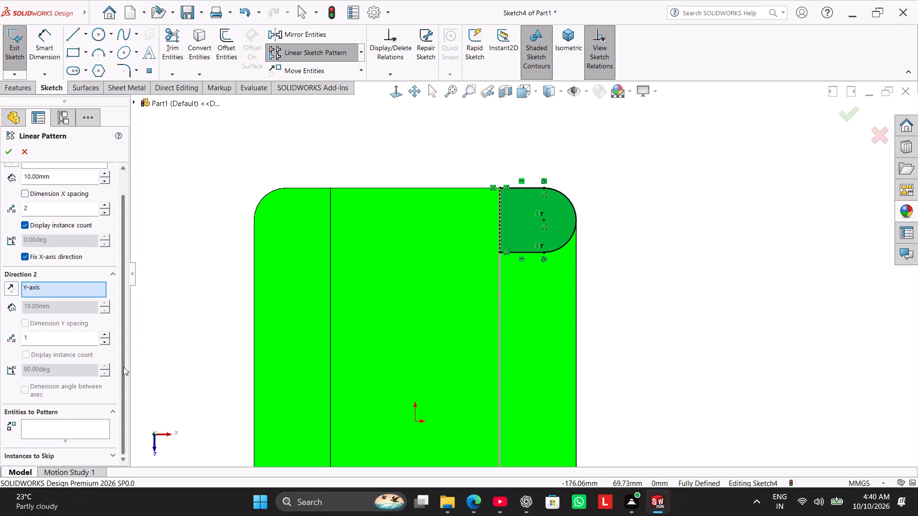
{"action": "left_click", "coordinate": [69, 420]}
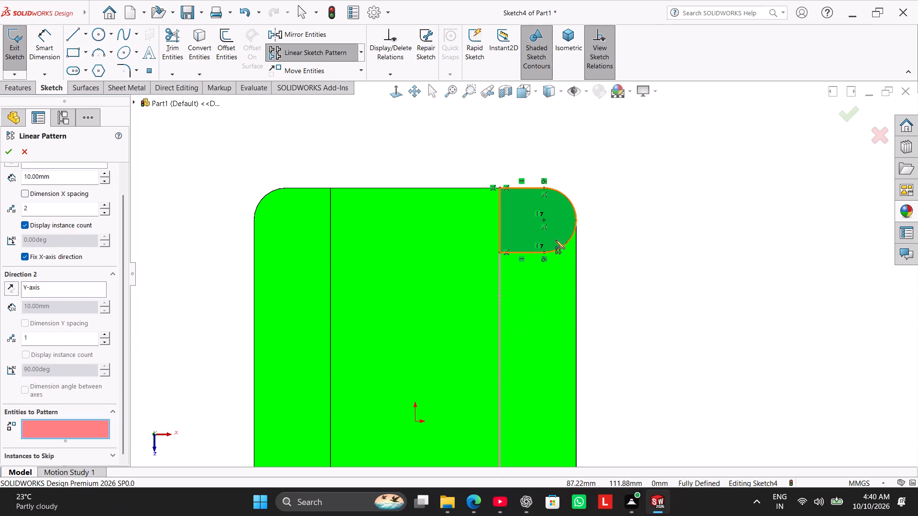
{"action": "left_click", "coordinate": [557, 234]}
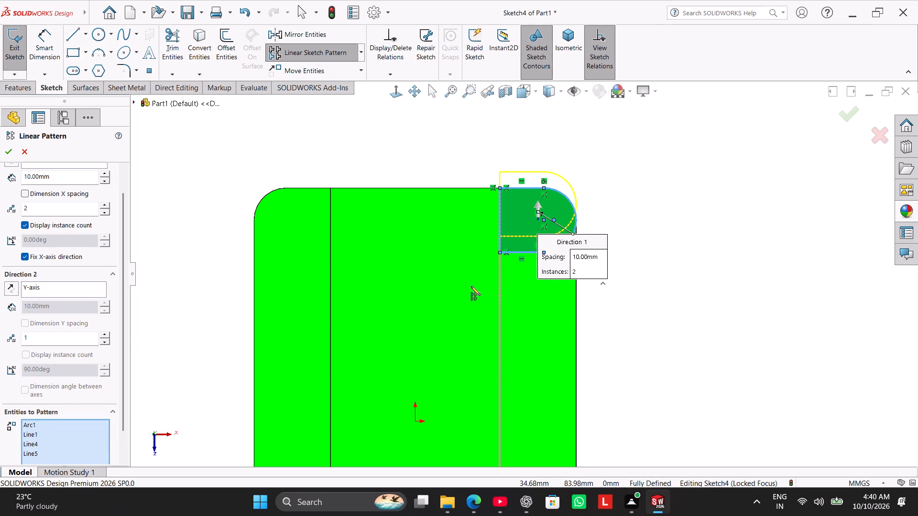
{"action": "left_click_drag", "start_coordinate": [125, 205], "coordinate": [128, 189]}
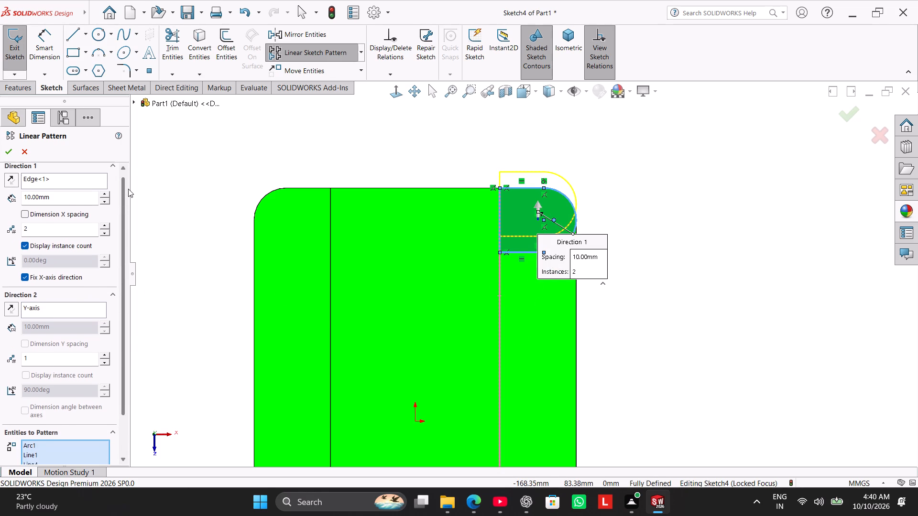
{"action": "left_click_drag", "start_coordinate": [128, 189], "coordinate": [131, 174]}
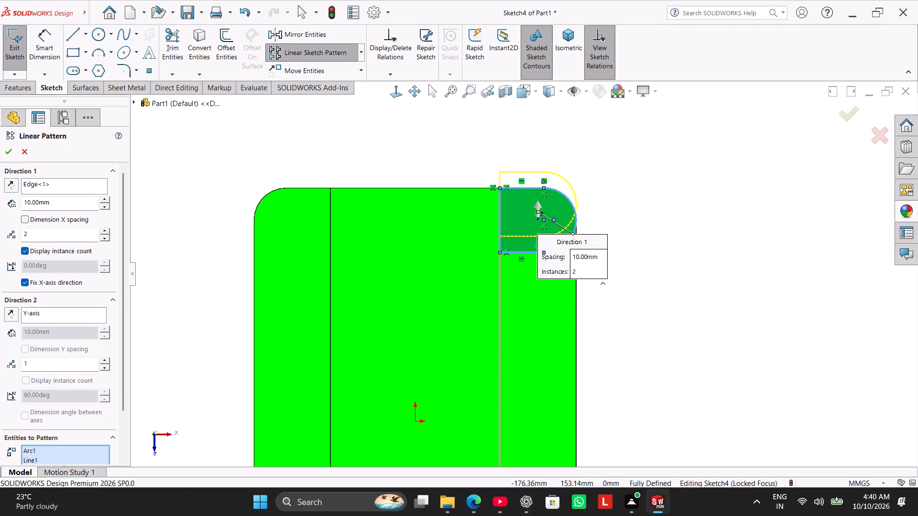
{"action": "double_click", "coordinate": [81, 208]}
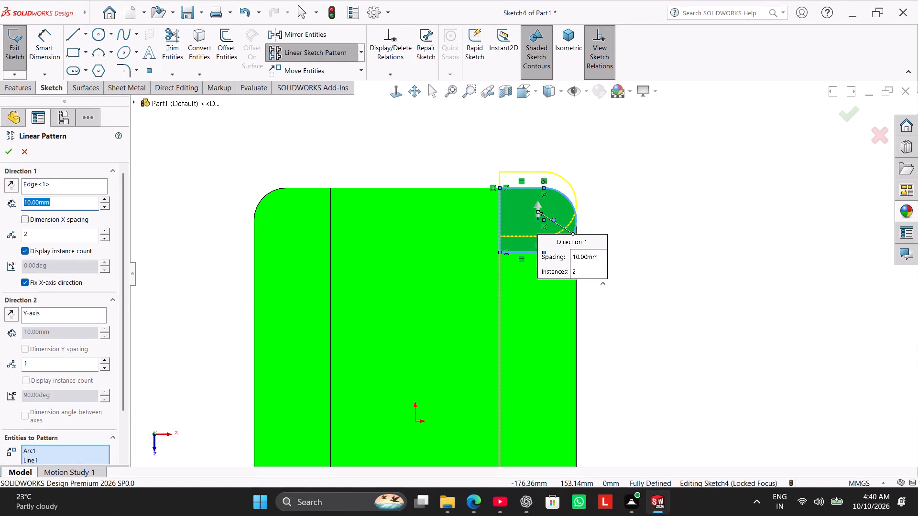
{"action": "type", "text": "125"}
{"action": "key", "text": "Return"}
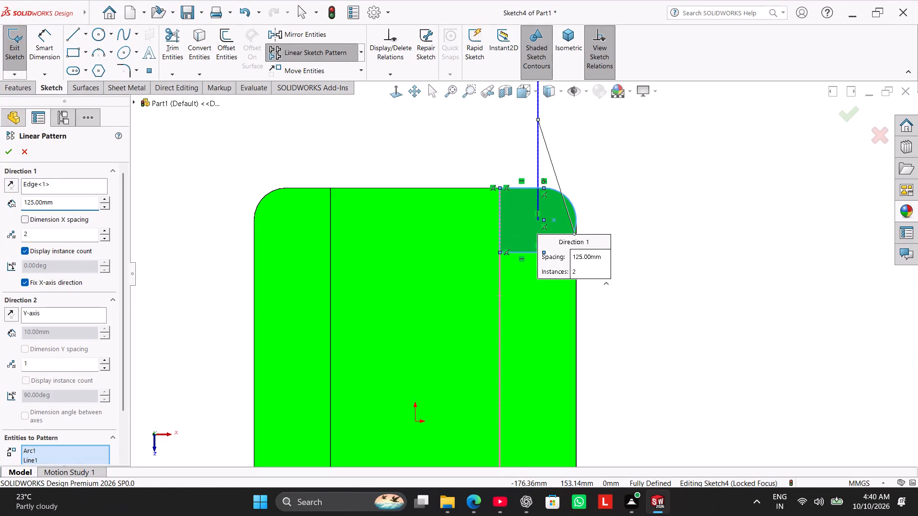
{"action": "left_click", "coordinate": [16, 183]}
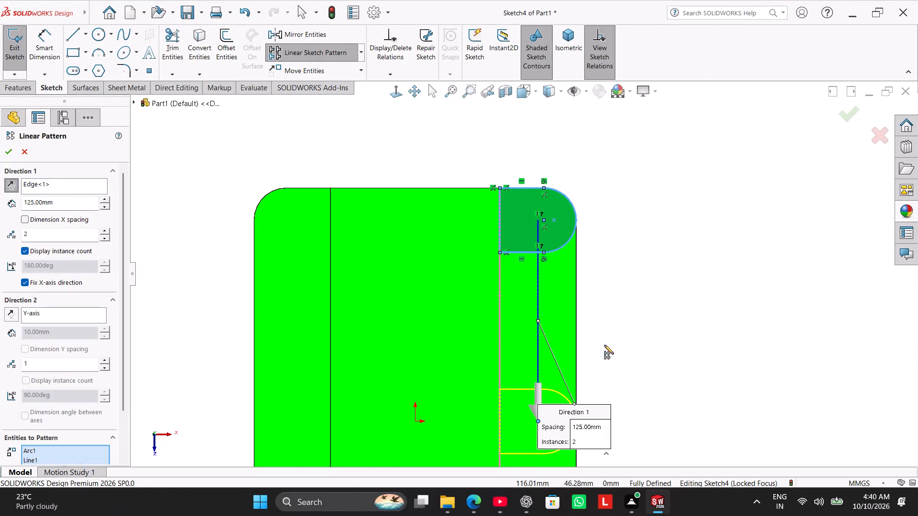
Set the linear sketch pattern to 3 instances and apply it.
{"action": "scroll", "coordinate": [605, 344], "scroll_direction": "up", "scroll_amount": 4}
{"action": "scroll", "coordinate": [550, 394], "scroll_direction": "down", "scroll_amount": 1}
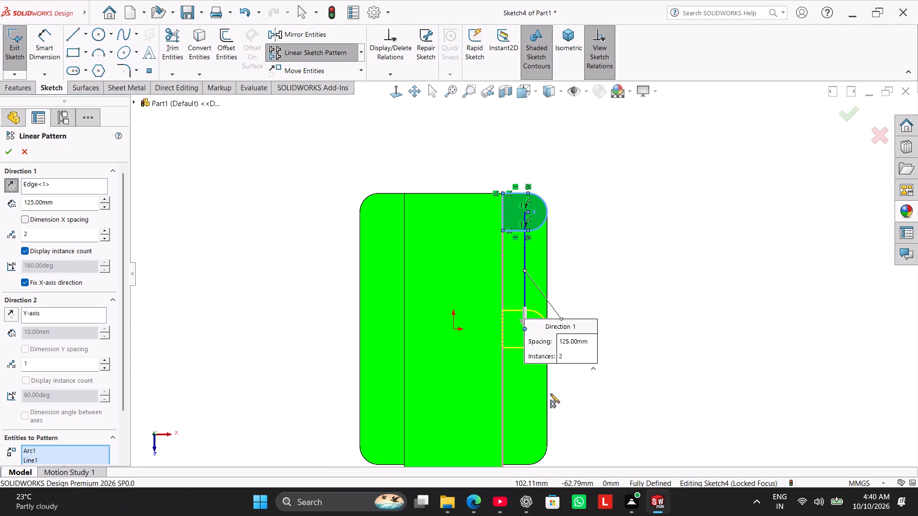
{"action": "scroll", "coordinate": [554, 411], "scroll_direction": "up", "scroll_amount": 2}
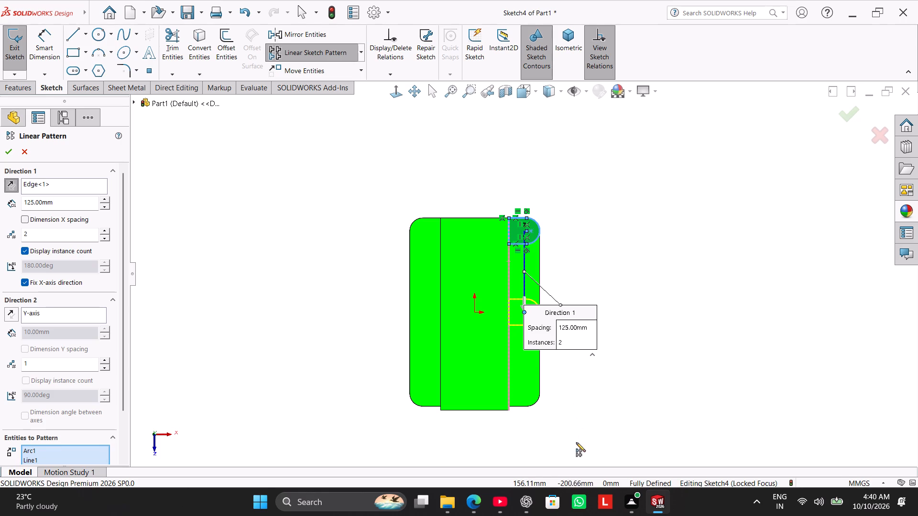
{"action": "scroll", "coordinate": [576, 443], "scroll_direction": "up", "scroll_amount": 2}
{"action": "scroll", "coordinate": [546, 409], "scroll_direction": "down", "scroll_amount": 2}
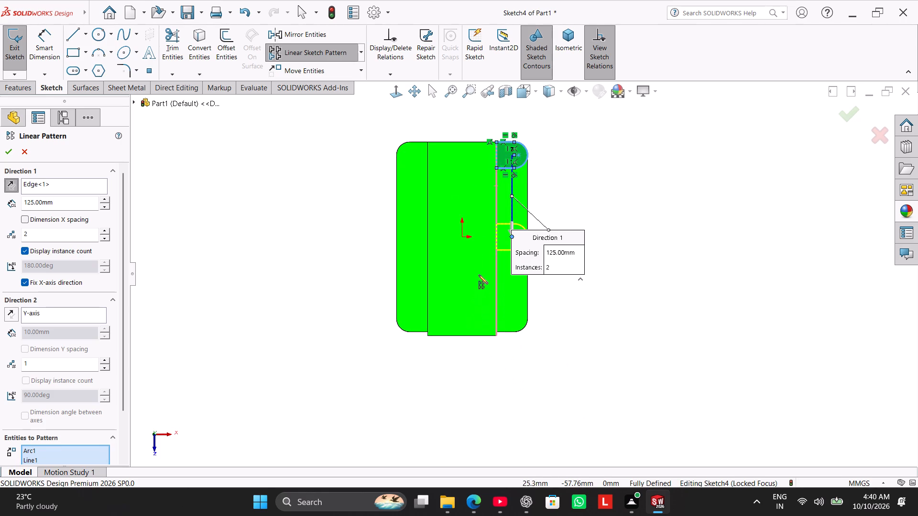
{"action": "double_click", "coordinate": [32, 238]}
{"action": "key", "text": "3"}
{"action": "key", "text": "Return"}
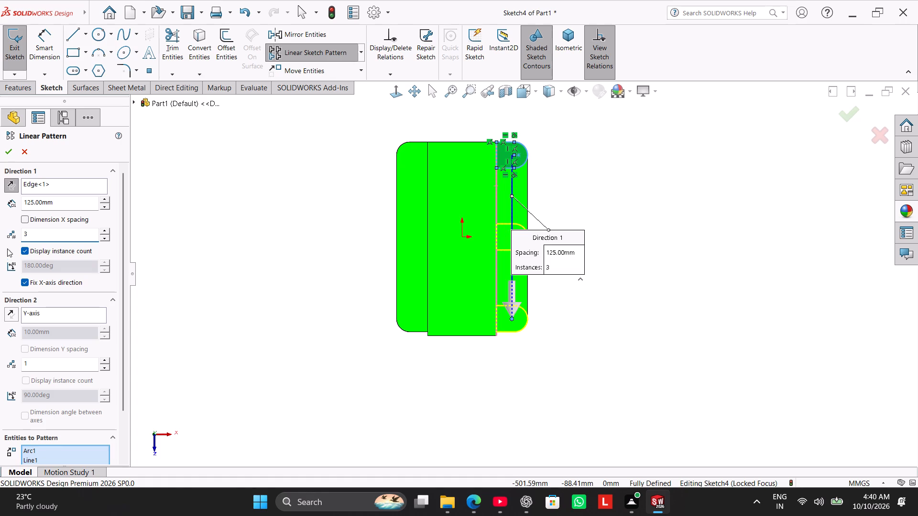
{"action": "left_click", "coordinate": [7, 153]}
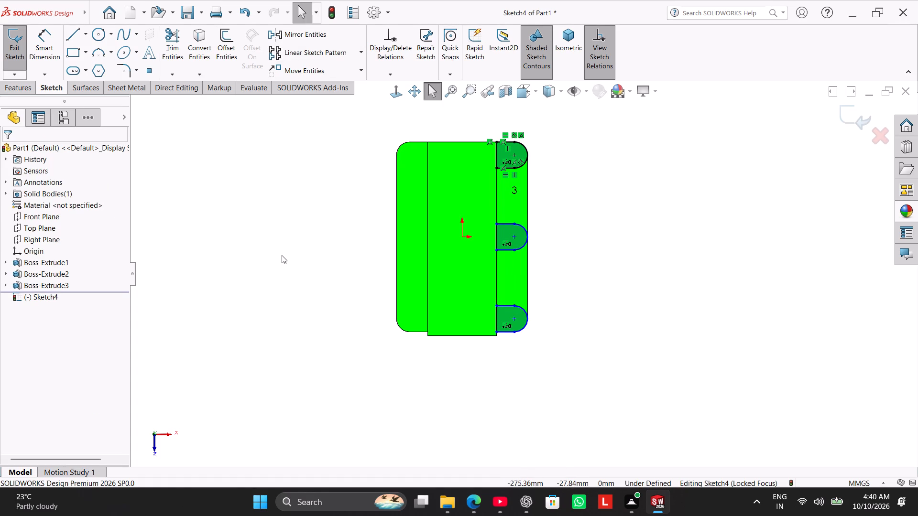
Dimension the distance between the middle and lowest tab arc centers at 125 mm.
{"action": "left_click", "coordinate": [56, 52]}
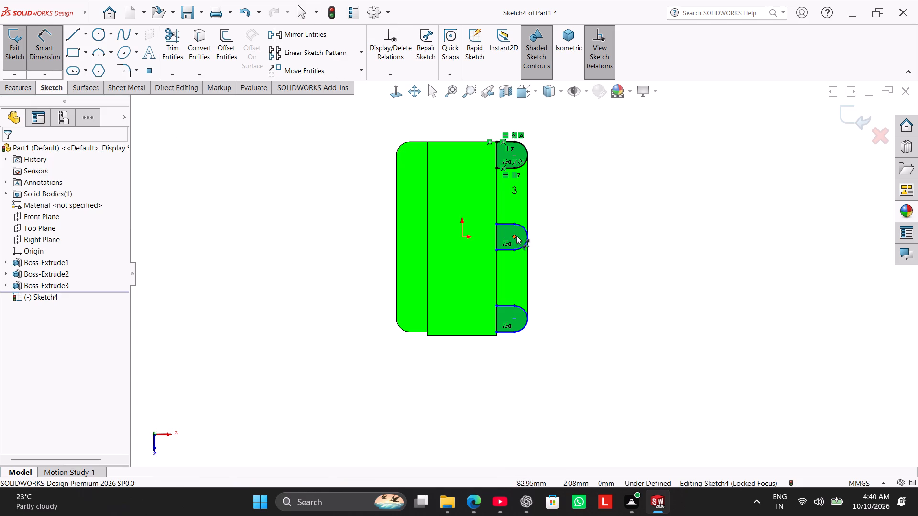
{"action": "left_click", "coordinate": [516, 236]}
{"action": "left_click", "coordinate": [512, 320]}
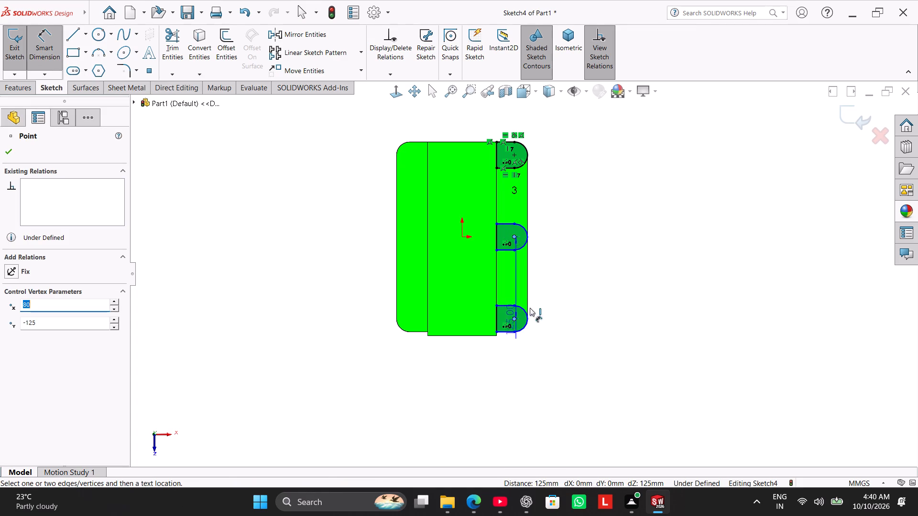
{"action": "left_click", "coordinate": [551, 277]}
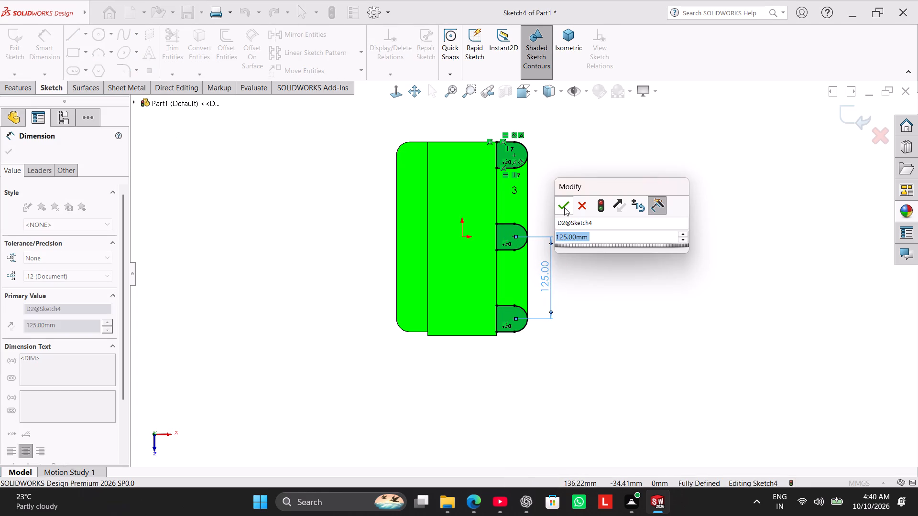
{"action": "left_click", "coordinate": [564, 207]}
{"action": "left_click", "coordinate": [645, 252]}
{"action": "right_click", "coordinate": [646, 251]}
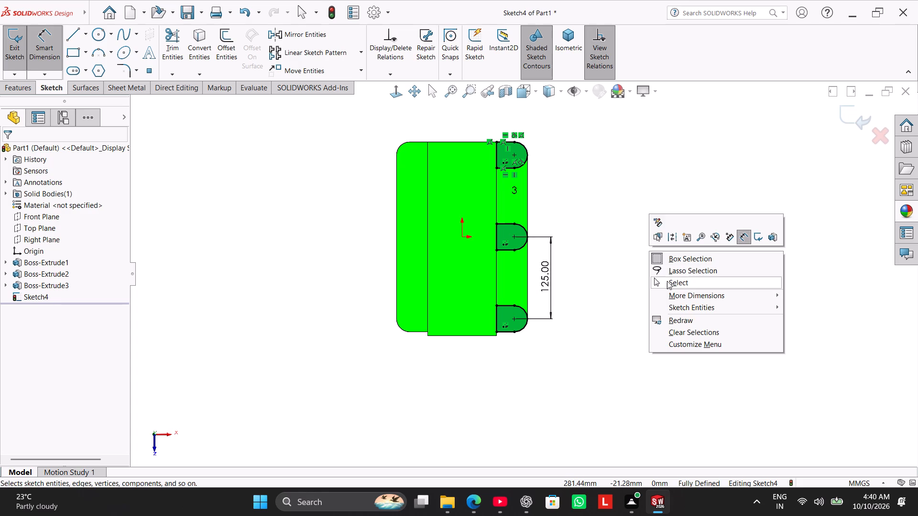
{"action": "left_click", "coordinate": [667, 281]}
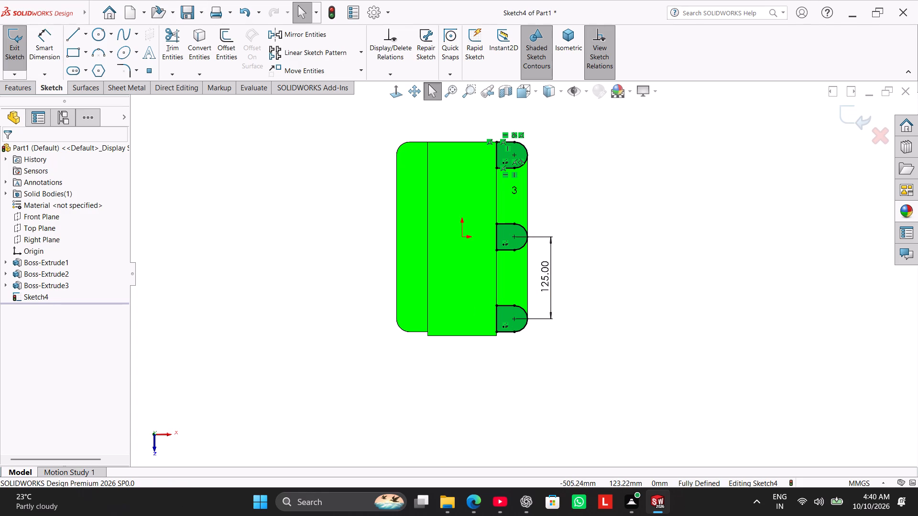
Extrude the three D-shaped tab profiles 2 mm as raised pads merged with the base plate.
{"action": "left_click", "coordinate": [15, 93]}
{"action": "left_click", "coordinate": [18, 54]}
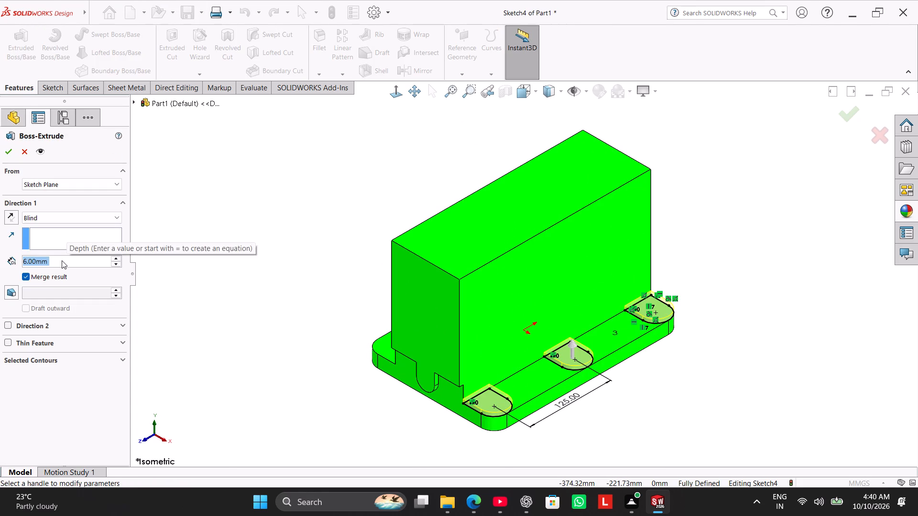
{"action": "key", "text": "2"}
{"action": "key", "text": "Return"}
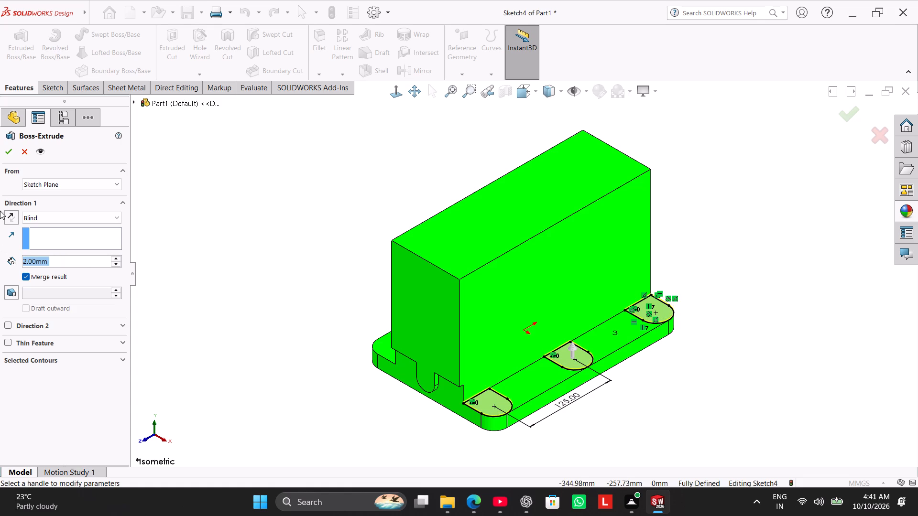
{"action": "left_click", "coordinate": [10, 151]}
{"action": "left_click", "coordinate": [279, 277]}
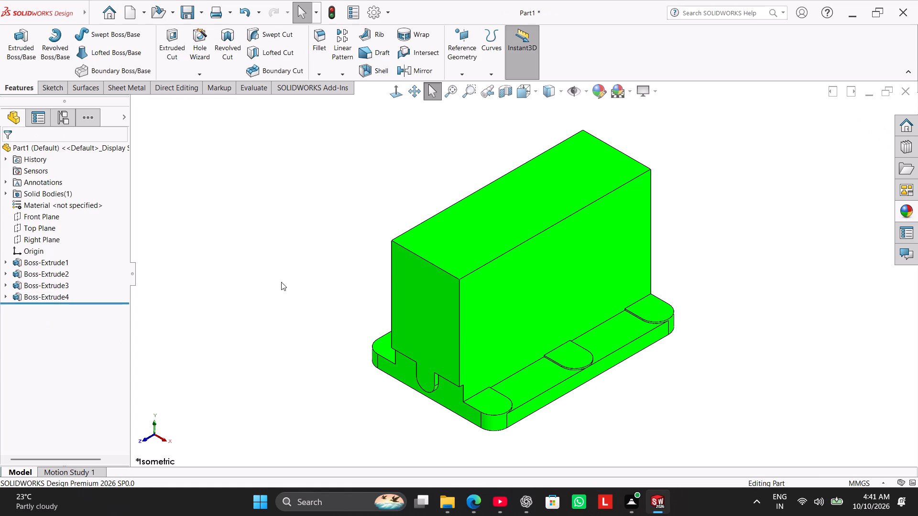
Color the top faces of the three D-shaped pads yellow from the standard color swatches.
{"action": "middle_click_drag", "start_coordinate": [293, 286], "coordinate": [228, 252]}
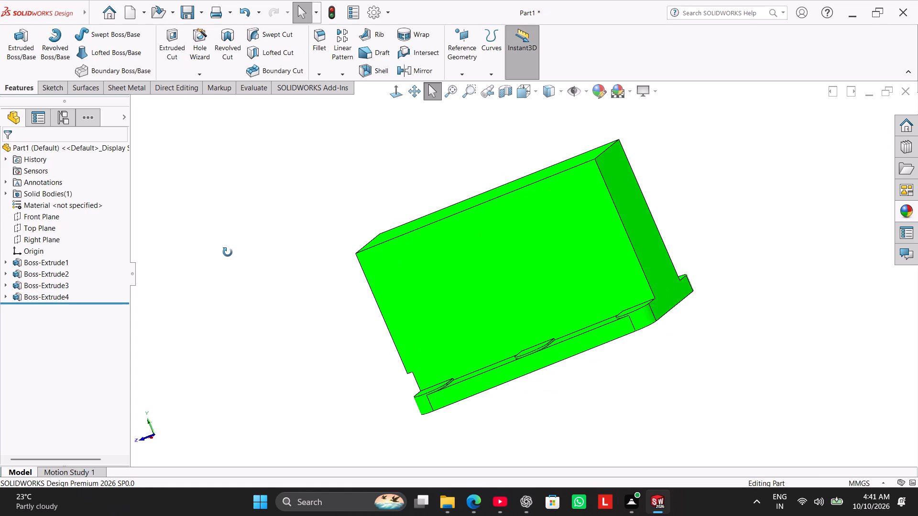
{"action": "middle_click_drag", "start_coordinate": [228, 252], "coordinate": [291, 292]}
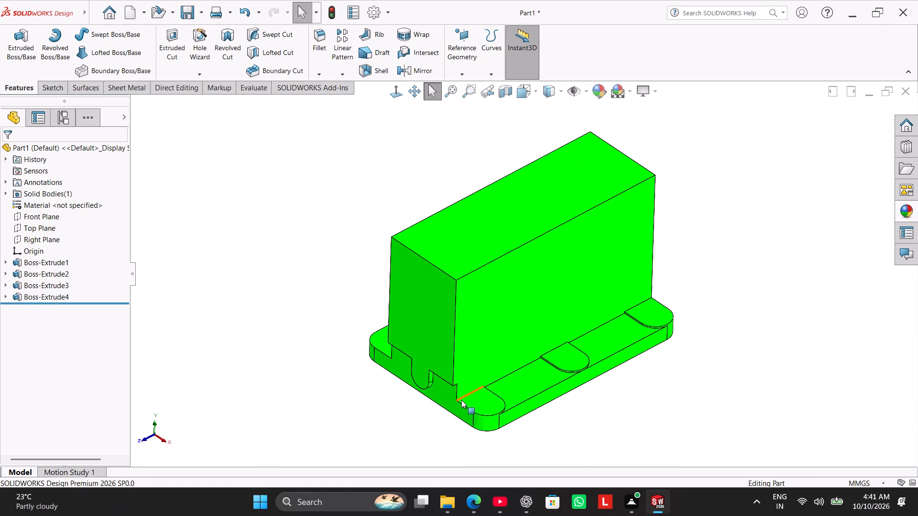
{"action": "left_click", "coordinate": [475, 398], "text": "ctrl"}
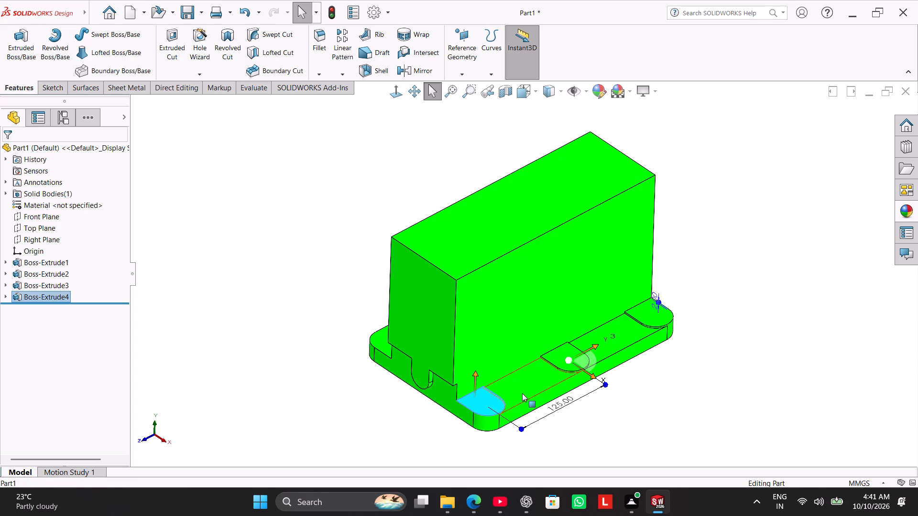
{"action": "left_click", "coordinate": [563, 355], "text": "ctrl"}
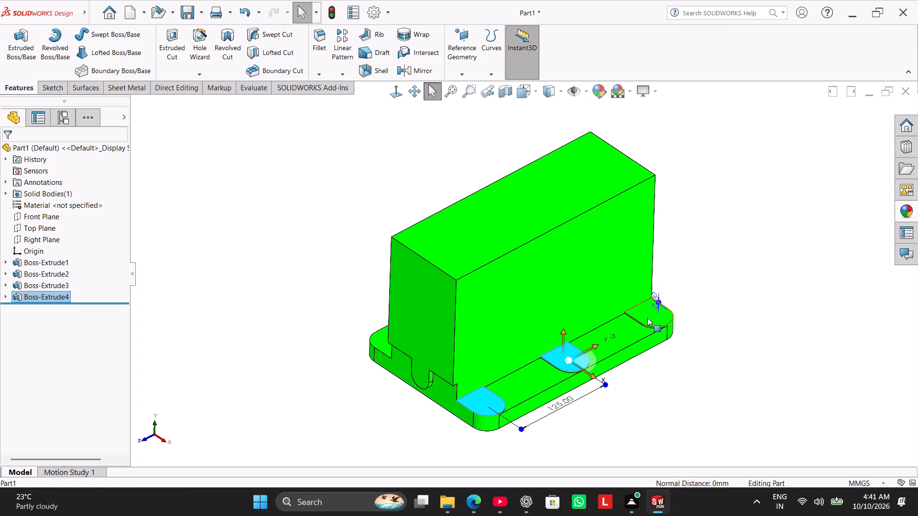
{"action": "left_click", "coordinate": [647, 318], "text": "ctrl"}
{"action": "left_click", "coordinate": [595, 90]}
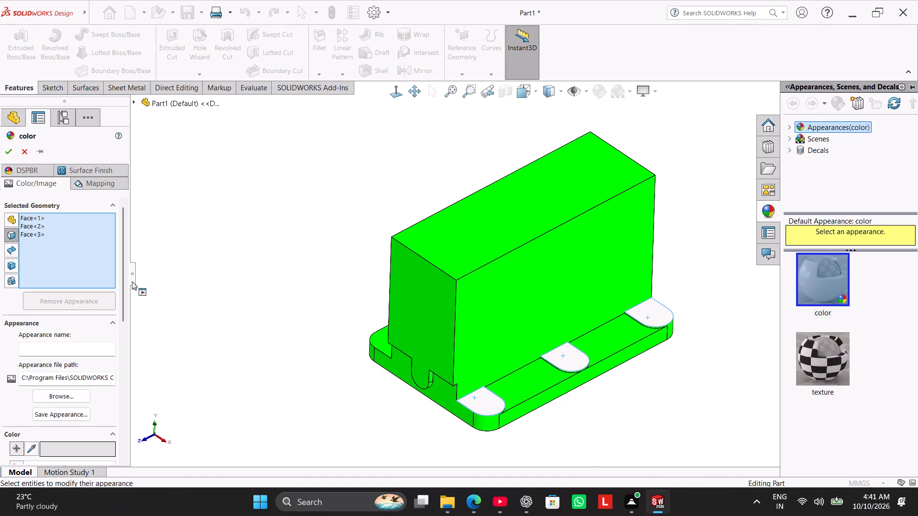
{"action": "left_click_drag", "start_coordinate": [124, 266], "coordinate": [117, 337]}
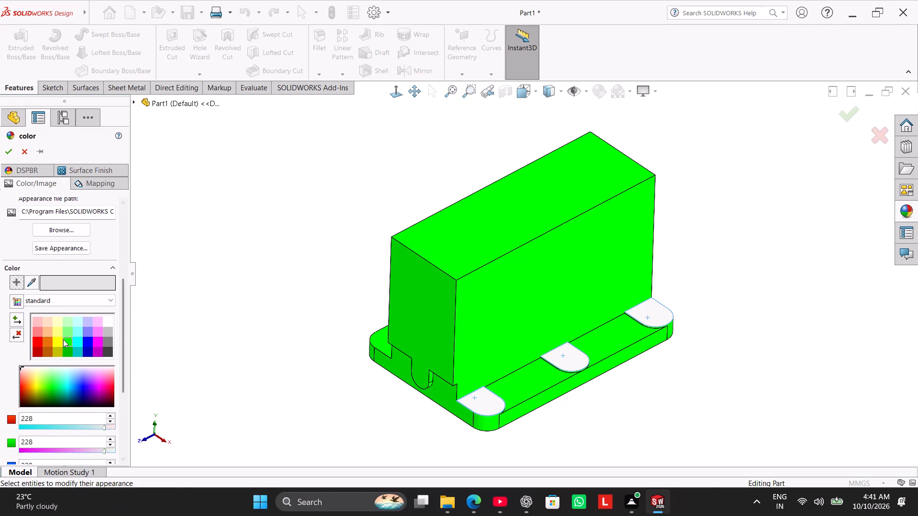
{"action": "left_click", "coordinate": [56, 339]}
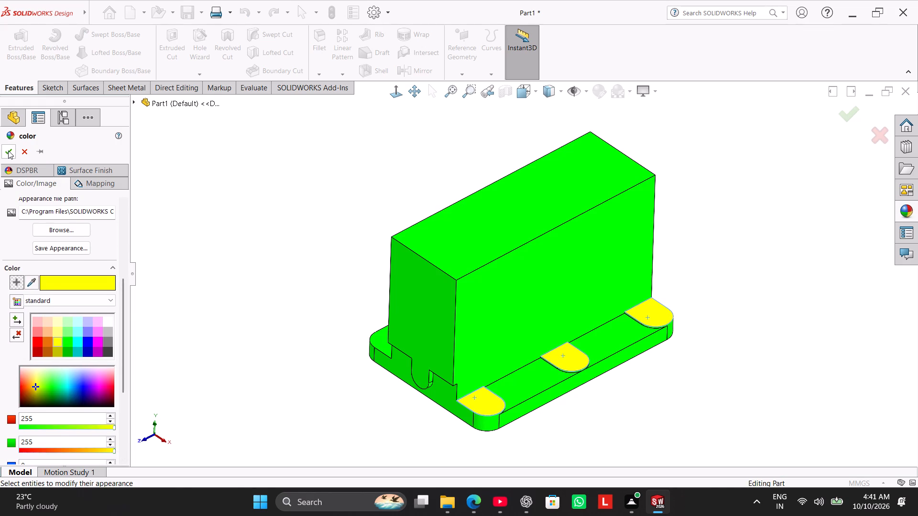
{"action": "left_click", "coordinate": [8, 150]}
{"action": "left_click", "coordinate": [315, 284]}
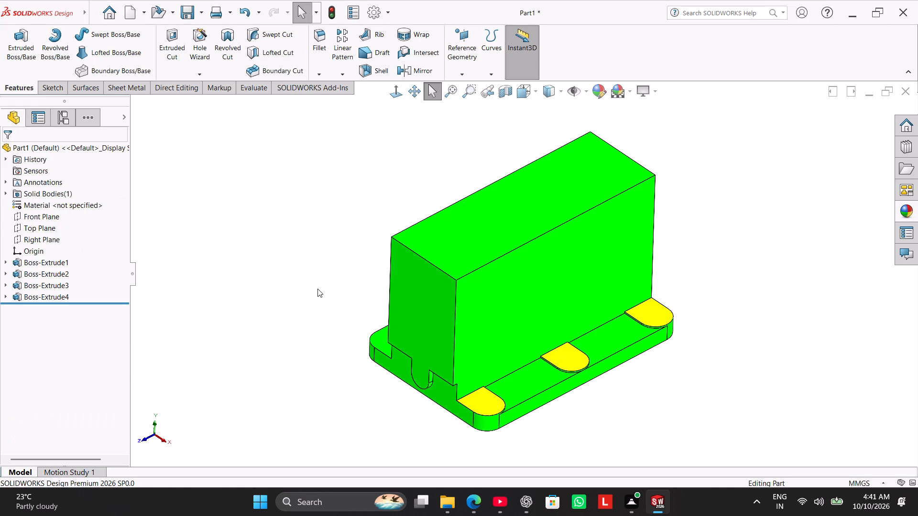
Mirror the three-pad extrusion (Boss-Extrude4) about the Right Plane onto the plate's opposite side.
{"action": "left_click", "coordinate": [48, 237]}
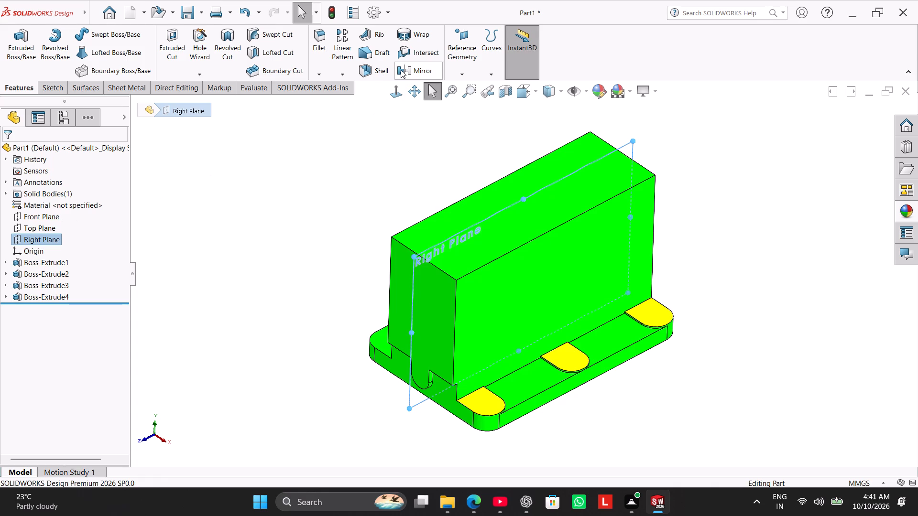
{"action": "left_click", "coordinate": [401, 70]}
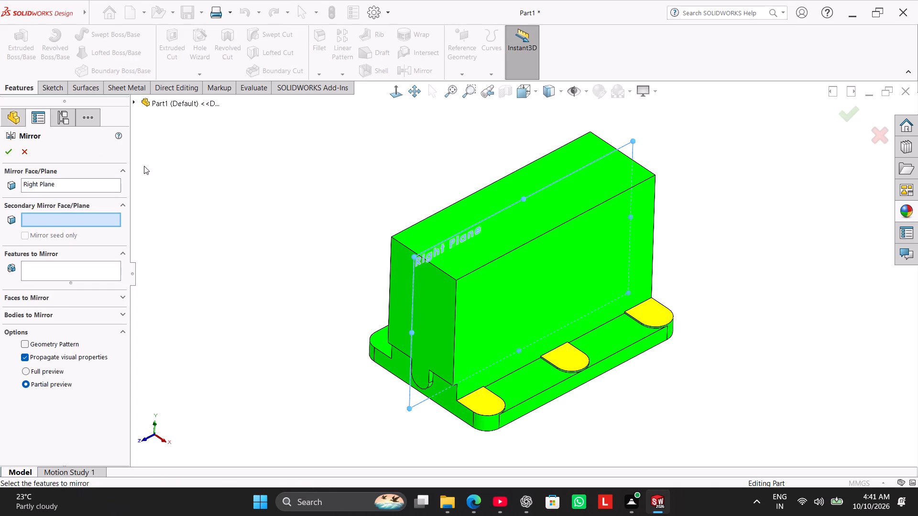
{"action": "left_click", "coordinate": [99, 274]}
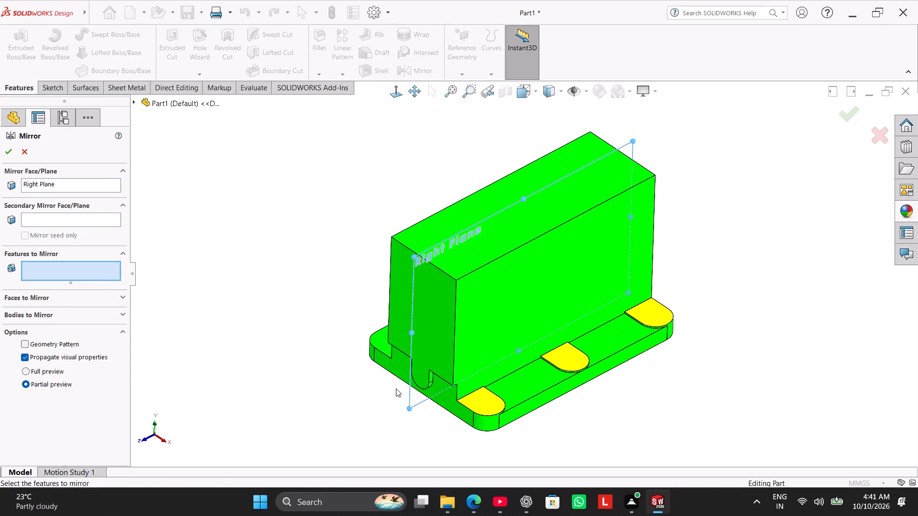
{"action": "left_click", "coordinate": [134, 106]}
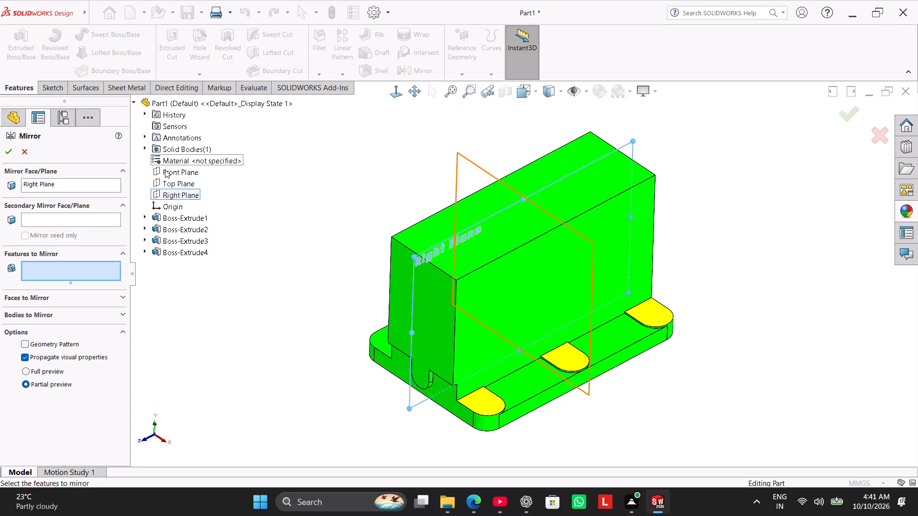
{"action": "left_click", "coordinate": [184, 254]}
{"action": "left_click", "coordinate": [5, 146]}
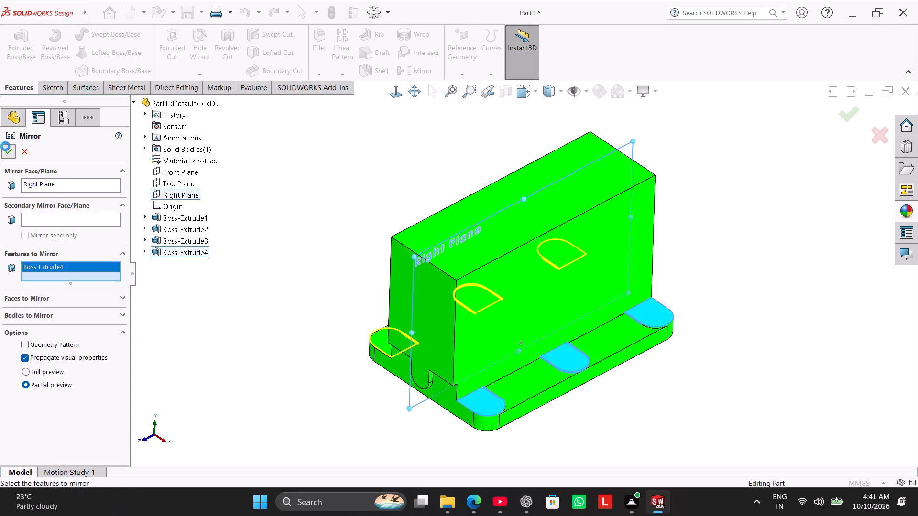
{"action": "left_click", "coordinate": [228, 196]}
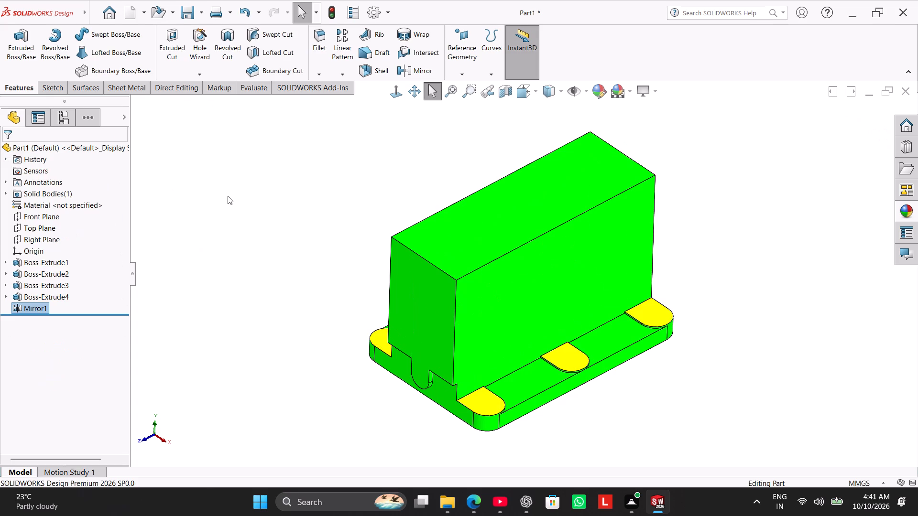
Start a Hole Wizard hole, compare the hole types and standards, and choose the plain Hole type with ISO Dowel Holes.
{"action": "left_click", "coordinate": [201, 43]}
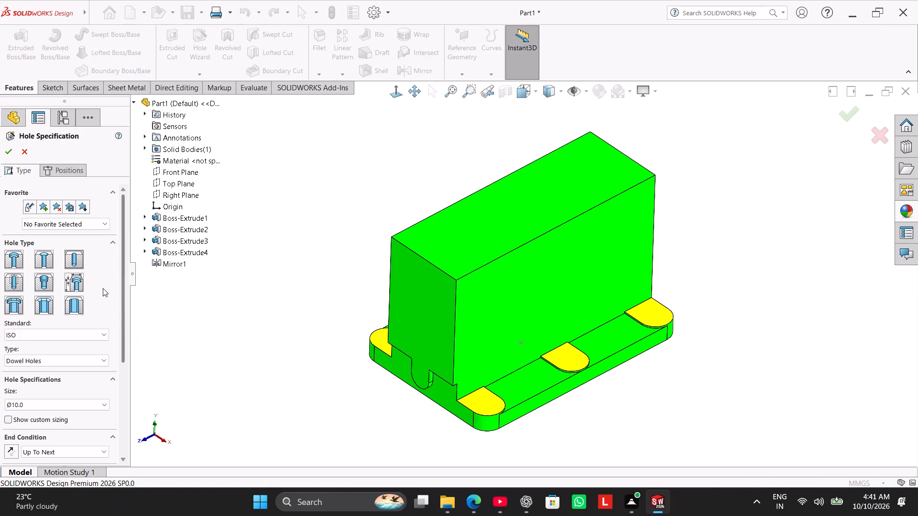
{"action": "left_click", "coordinate": [70, 335]}
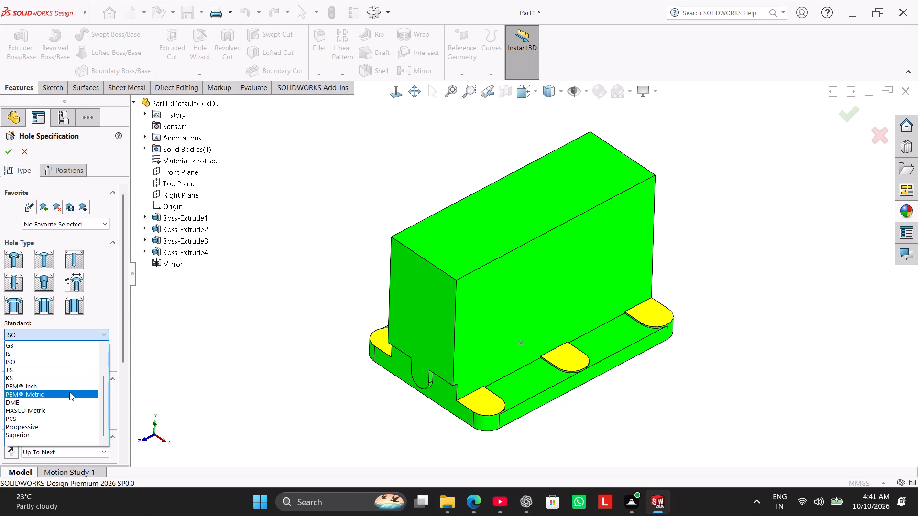
{"action": "left_click", "coordinate": [87, 307]}
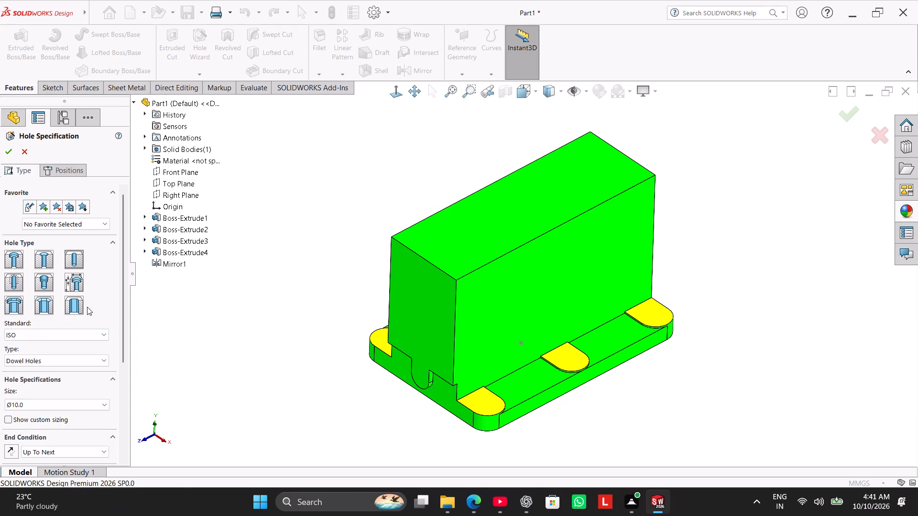
{"action": "left_click", "coordinate": [13, 261]}
{"action": "left_click", "coordinate": [15, 285]}
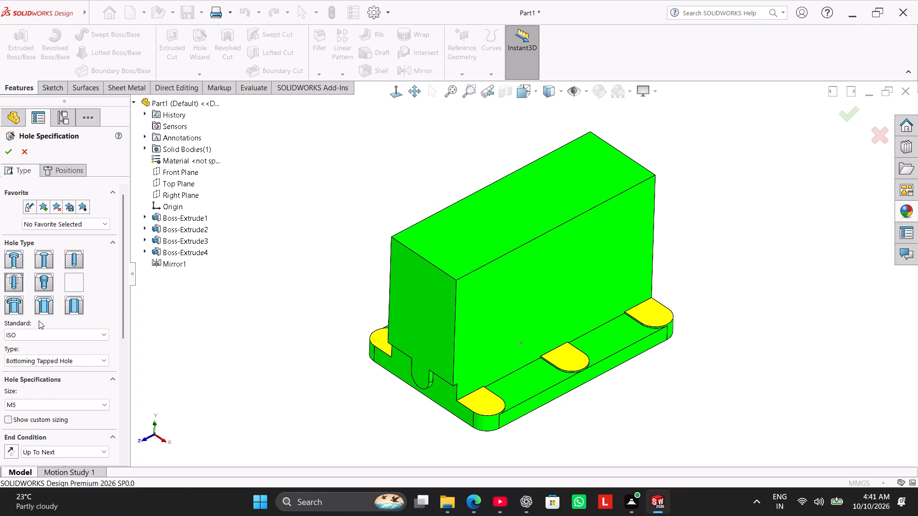
{"action": "left_click", "coordinate": [48, 334]}
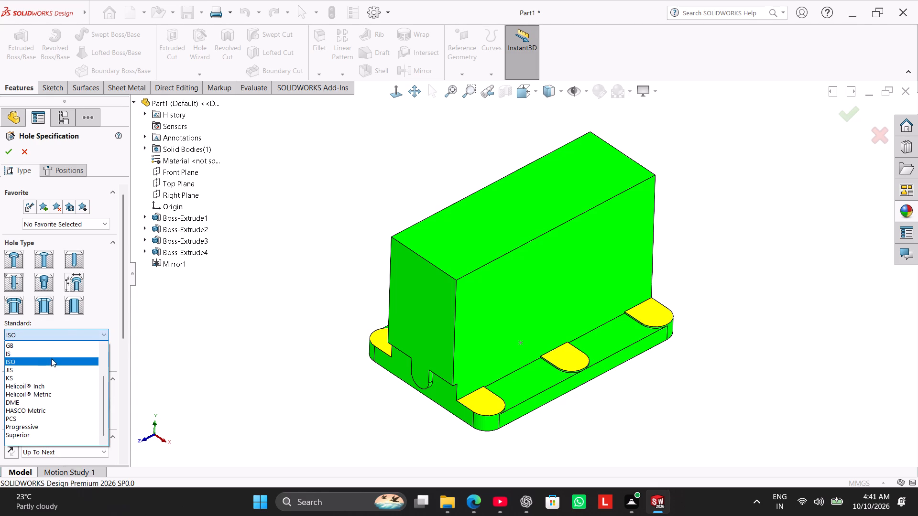
{"action": "left_click", "coordinate": [40, 258]}
{"action": "left_click", "coordinate": [51, 332]}
{"action": "left_click", "coordinate": [79, 259]}
{"action": "left_click", "coordinate": [66, 261]}
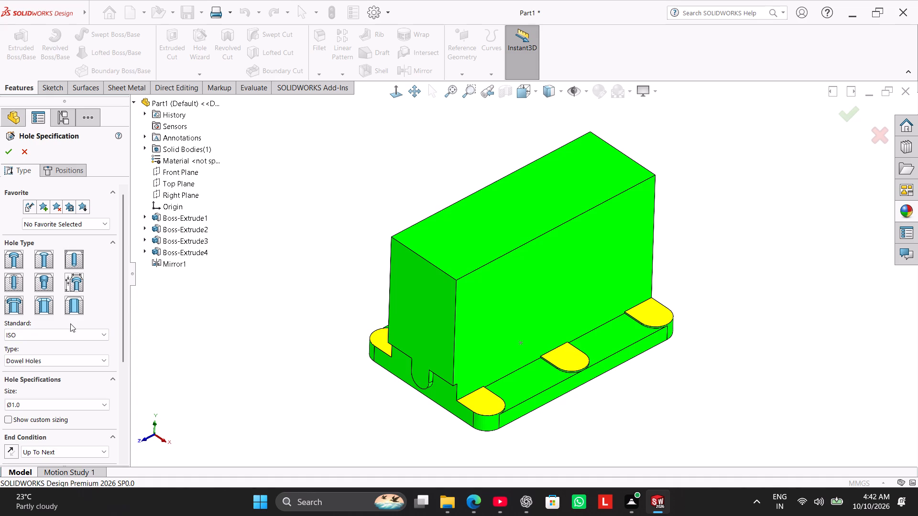
{"action": "left_click", "coordinate": [75, 330]}
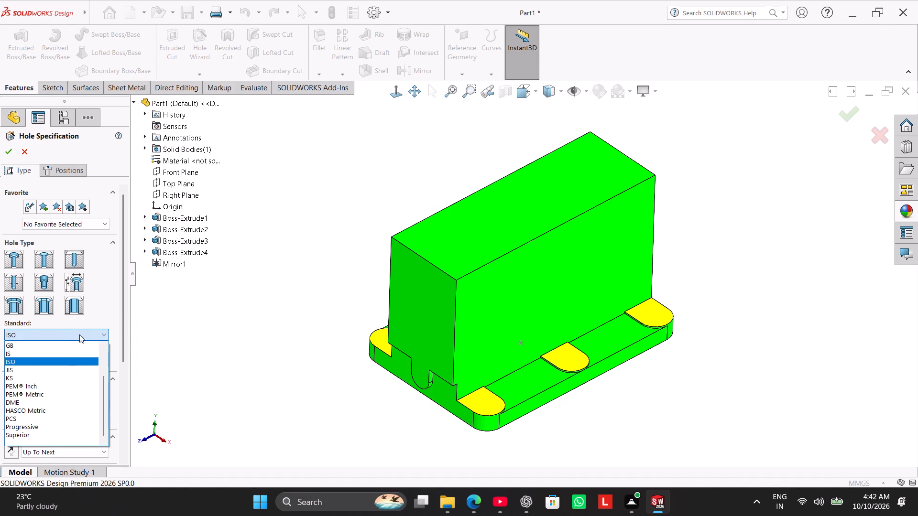
{"action": "left_click", "coordinate": [98, 315]}
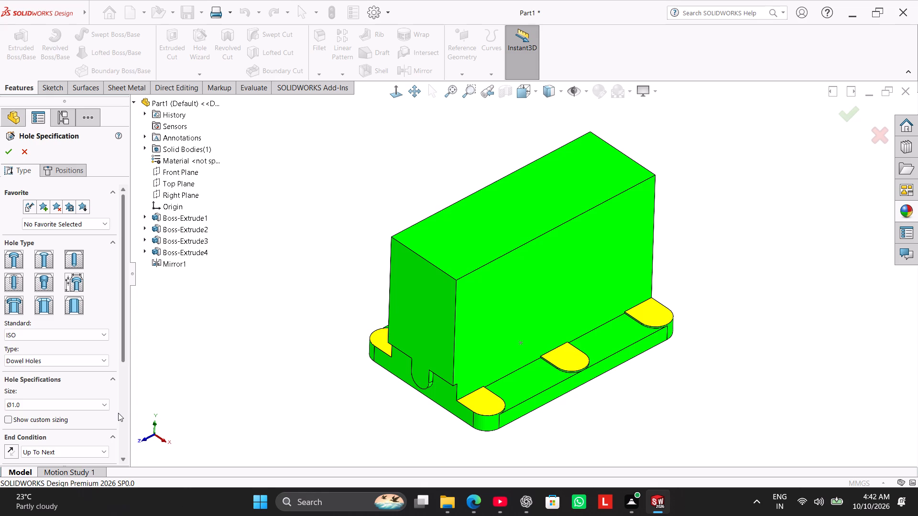
{"action": "left_click", "coordinate": [78, 258]}
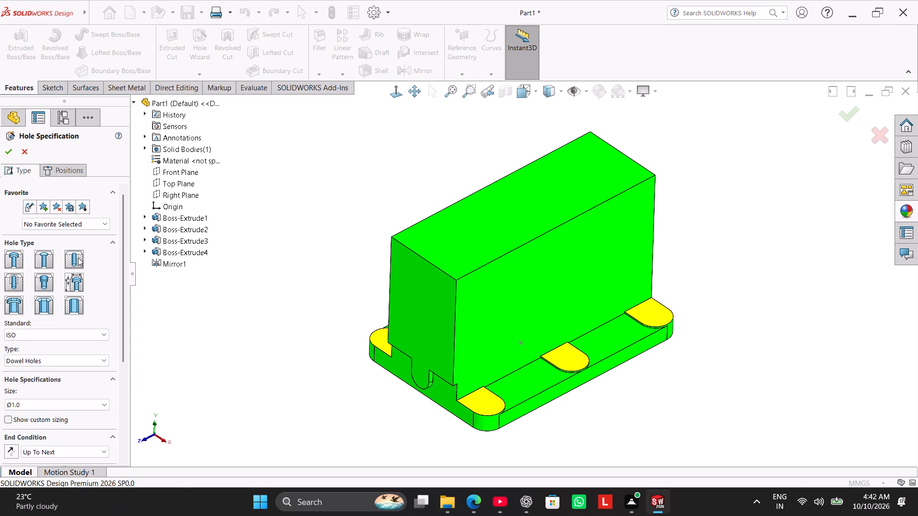
{"action": "left_click", "coordinate": [87, 336]}
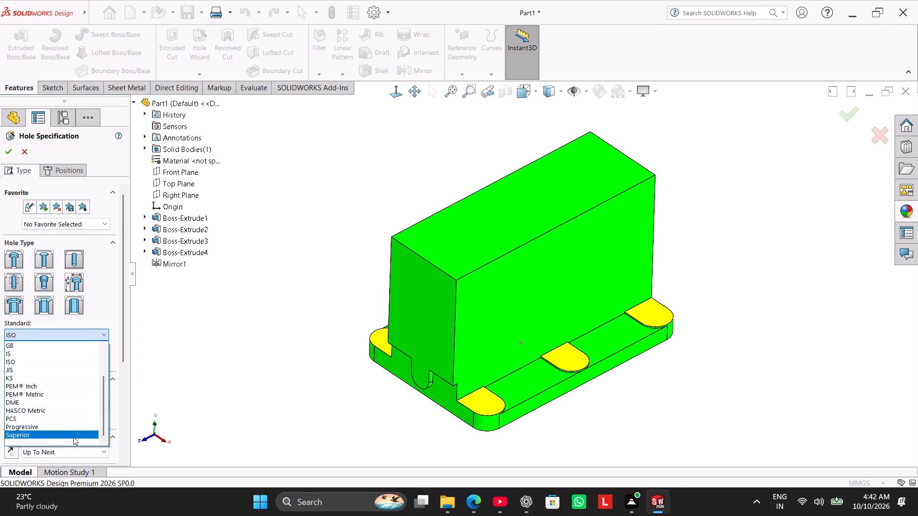
{"action": "left_click", "coordinate": [139, 352]}
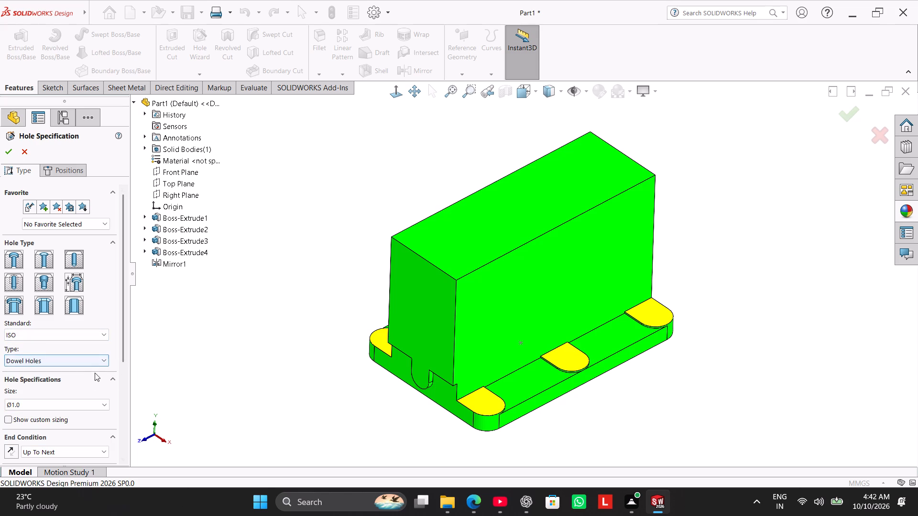
Enable custom sizing for the ISO dowel hole and set its diameter to 13 mm.
{"action": "left_click", "coordinate": [96, 400]}
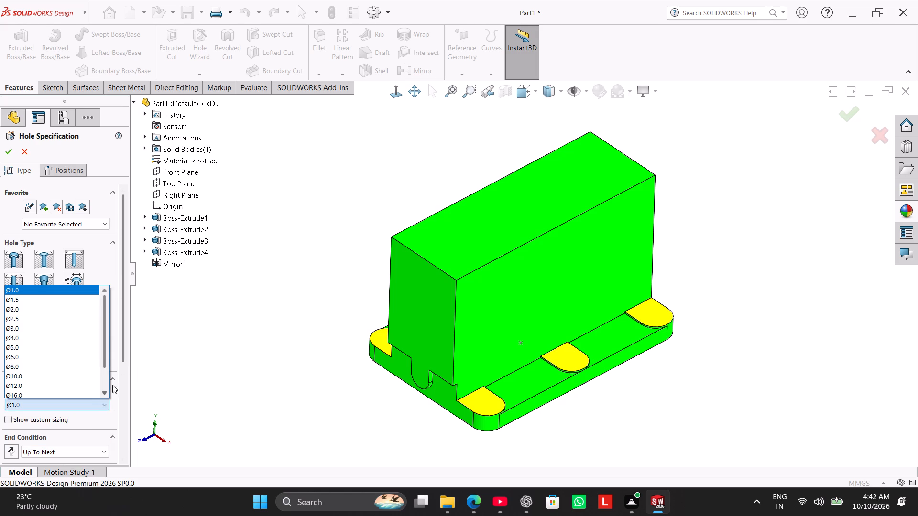
{"action": "left_click_drag", "start_coordinate": [123, 351], "coordinate": [130, 380]}
{"action": "left_click", "coordinate": [7, 420]}
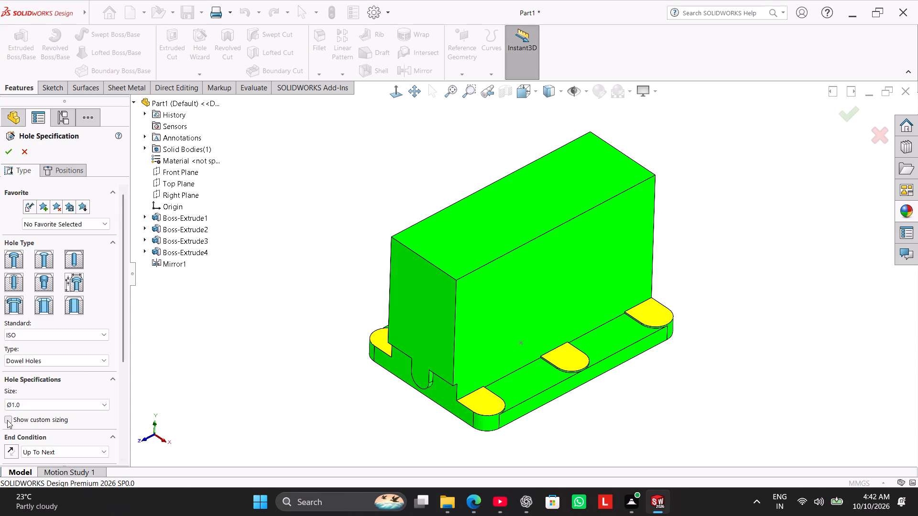
{"action": "left_click_drag", "start_coordinate": [122, 348], "coordinate": [124, 378]}
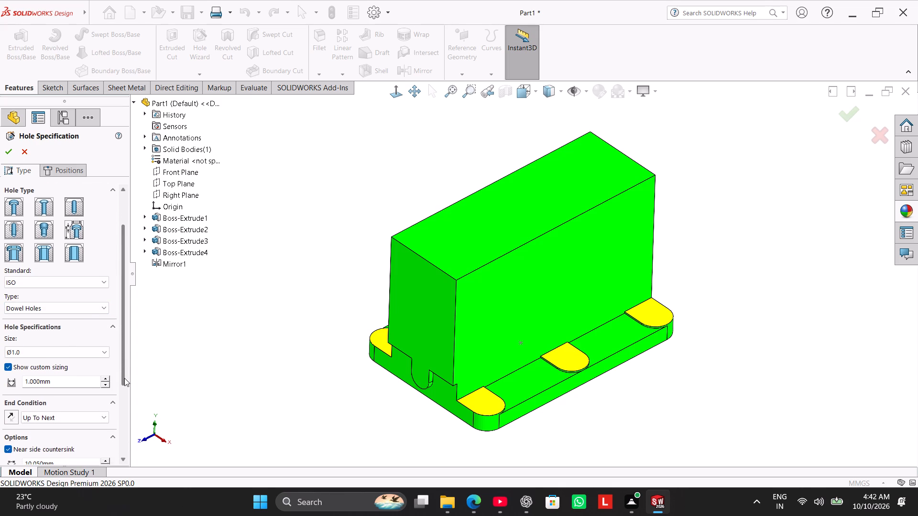
{"action": "left_click_drag", "start_coordinate": [124, 378], "coordinate": [124, 380]}
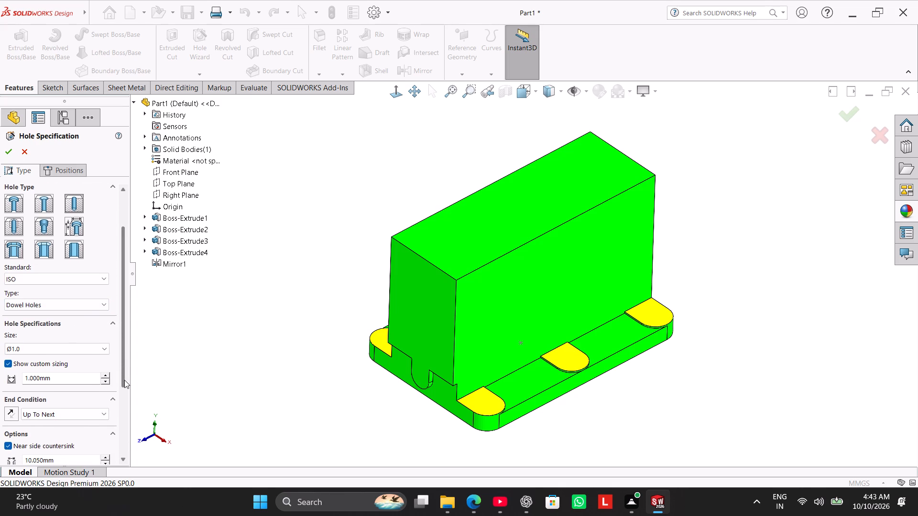
{"action": "left_click", "coordinate": [85, 350]}
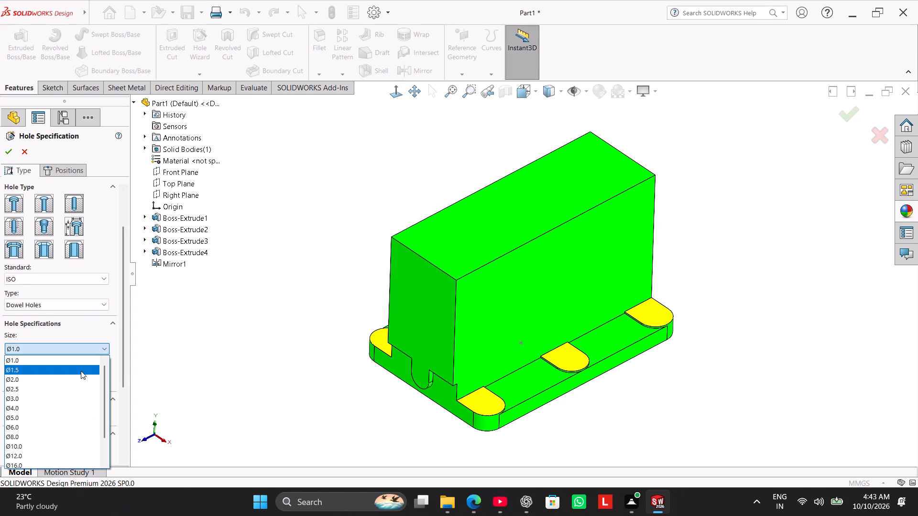
{"action": "scroll", "coordinate": [78, 416], "scroll_direction": "down", "scroll_amount": 2}
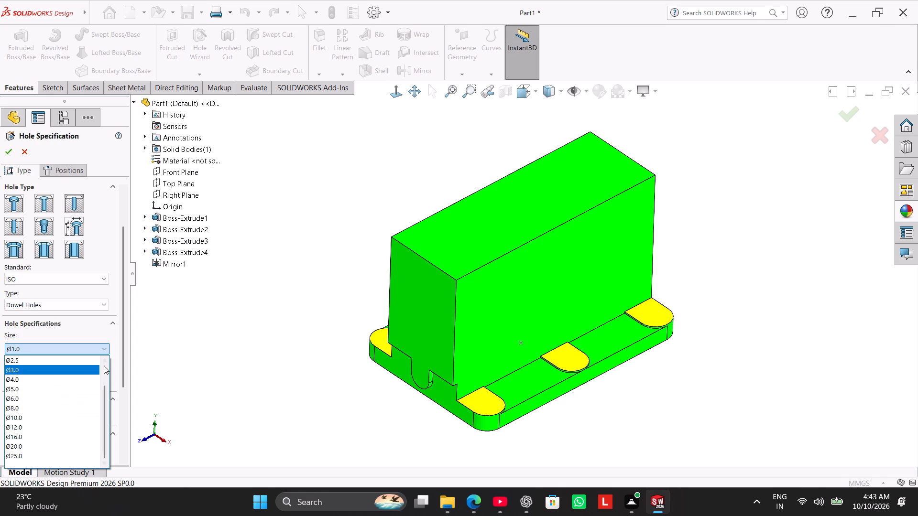
{"action": "left_click", "coordinate": [123, 351]}
{"action": "double_click", "coordinate": [81, 375]}
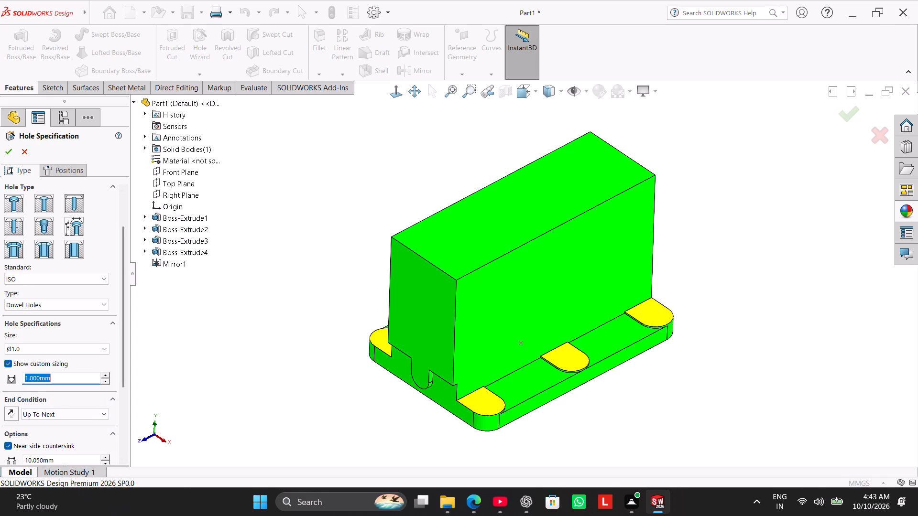
{"action": "key", "text": "1"}
{"action": "key", "text": "3"}
{"action": "key", "text": "Return"}
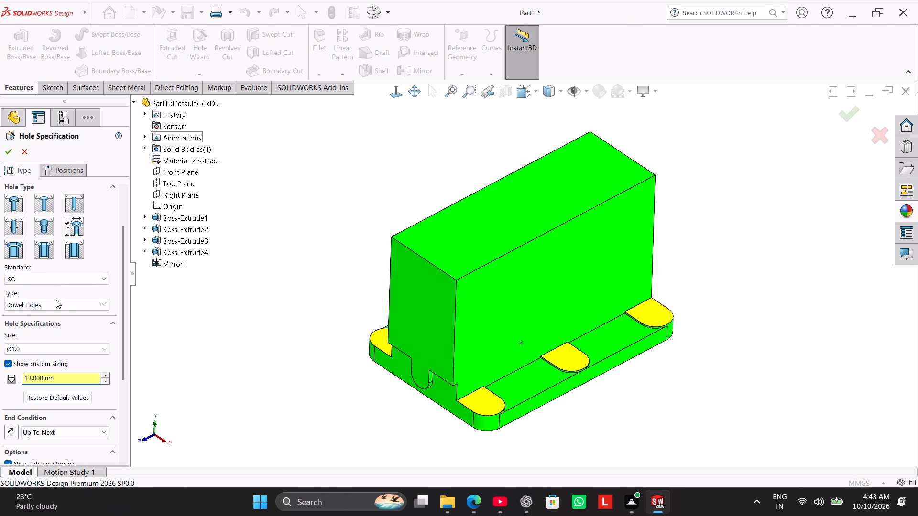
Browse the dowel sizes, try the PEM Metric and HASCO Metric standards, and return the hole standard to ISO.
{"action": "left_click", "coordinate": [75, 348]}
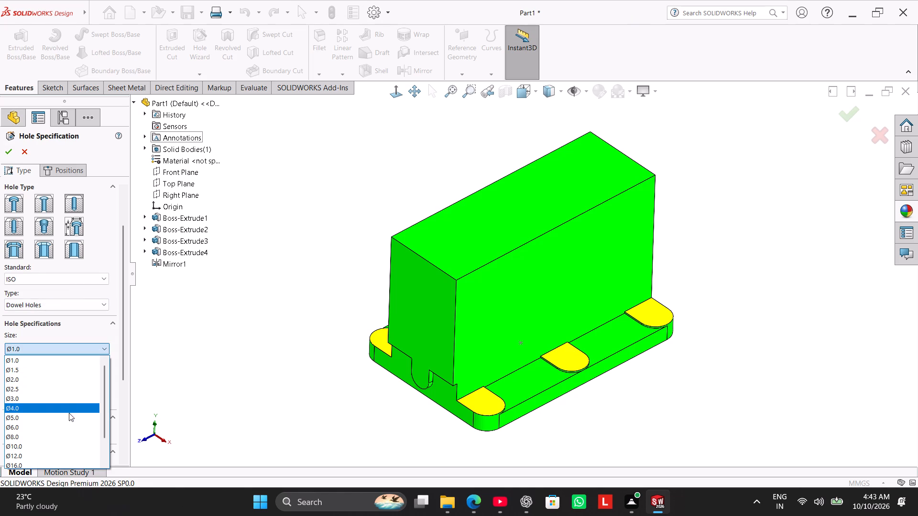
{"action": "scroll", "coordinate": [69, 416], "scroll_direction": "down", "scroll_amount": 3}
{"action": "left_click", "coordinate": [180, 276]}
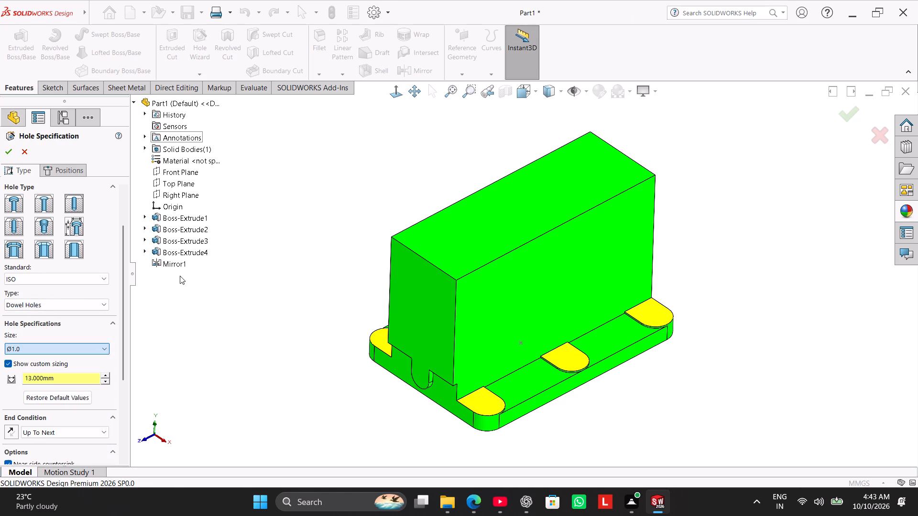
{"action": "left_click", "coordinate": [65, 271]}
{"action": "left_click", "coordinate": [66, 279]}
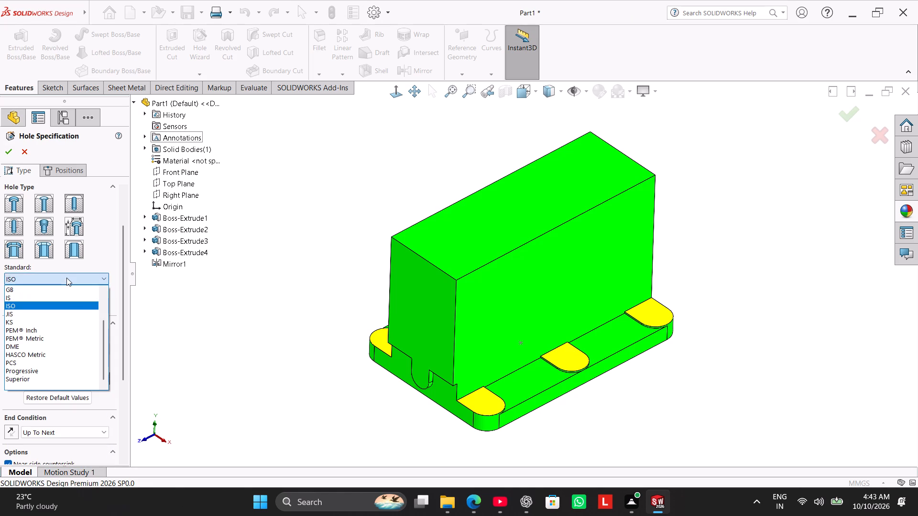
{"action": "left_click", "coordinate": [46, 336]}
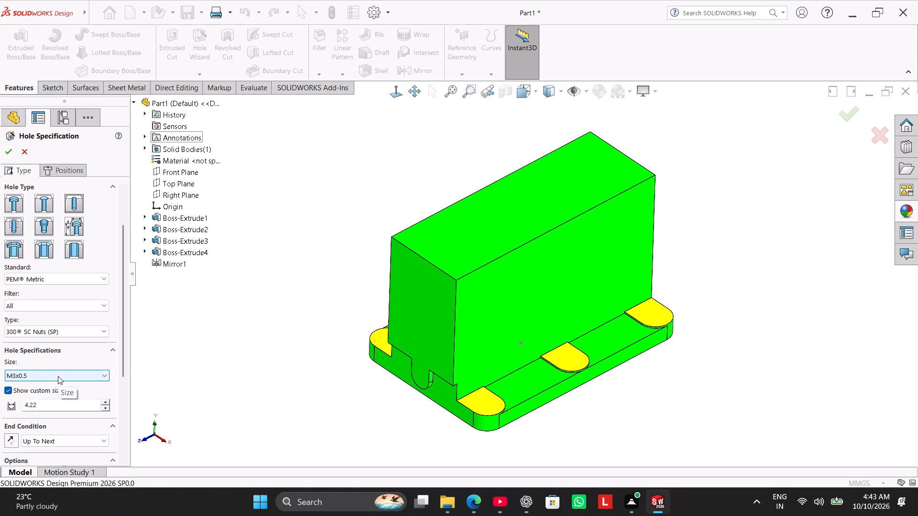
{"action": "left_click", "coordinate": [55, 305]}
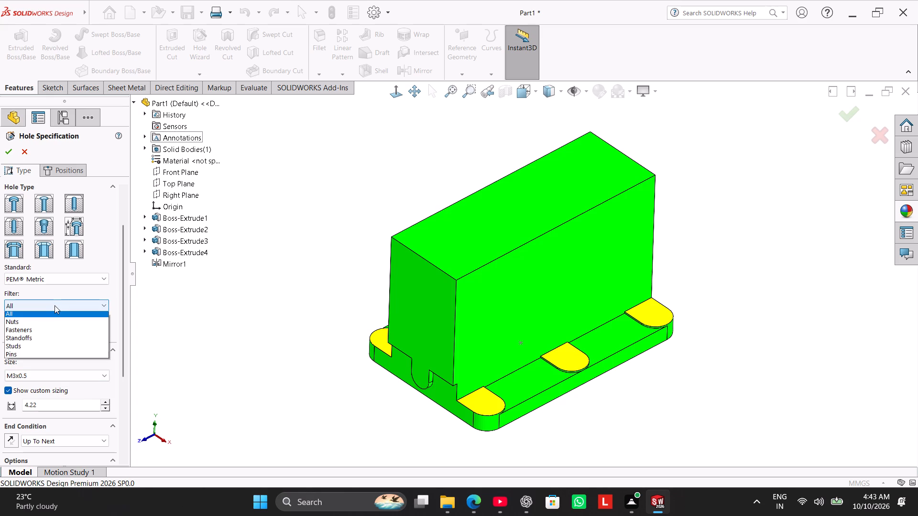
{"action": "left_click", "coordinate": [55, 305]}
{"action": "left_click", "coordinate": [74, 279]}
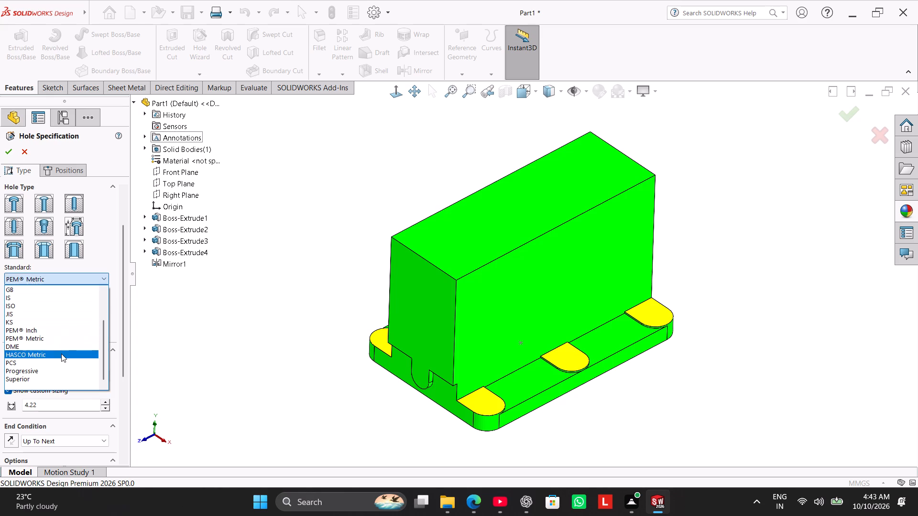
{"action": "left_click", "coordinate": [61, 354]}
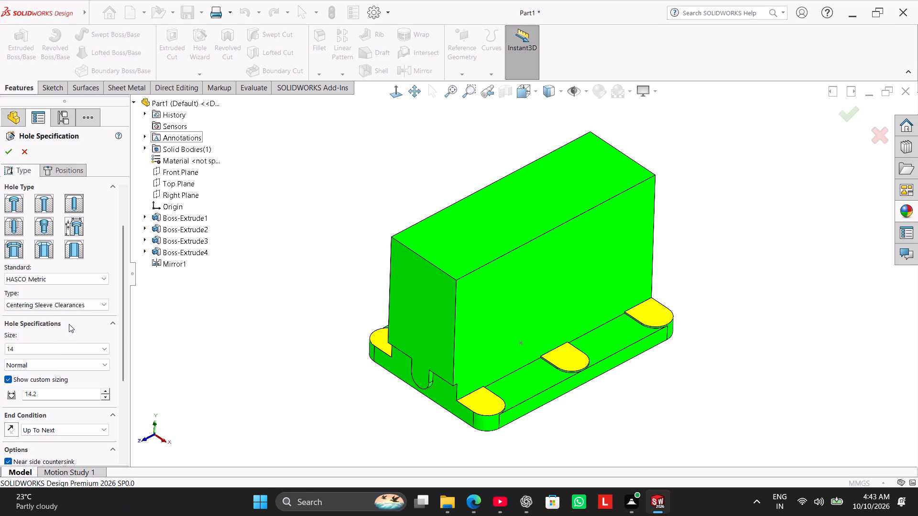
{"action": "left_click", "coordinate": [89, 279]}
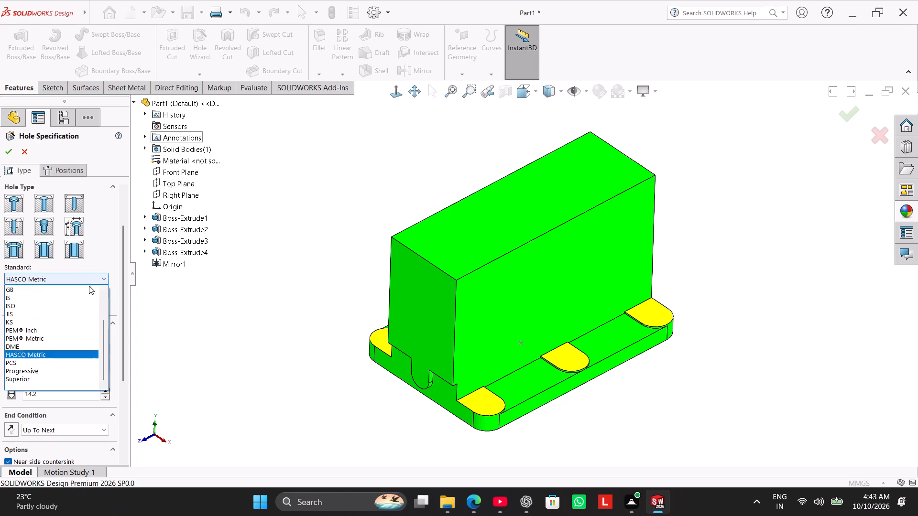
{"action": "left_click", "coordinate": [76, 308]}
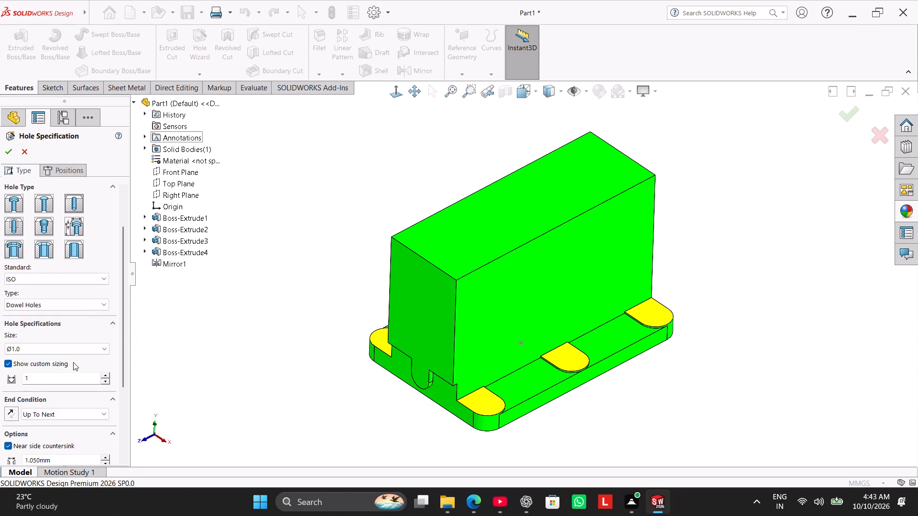
Choose the Ø10.0 dowel hole size and override its diameter with a custom 13 mm.
{"action": "left_click", "coordinate": [66, 348]}
{"action": "scroll", "coordinate": [63, 396], "scroll_direction": "down", "scroll_amount": 2}
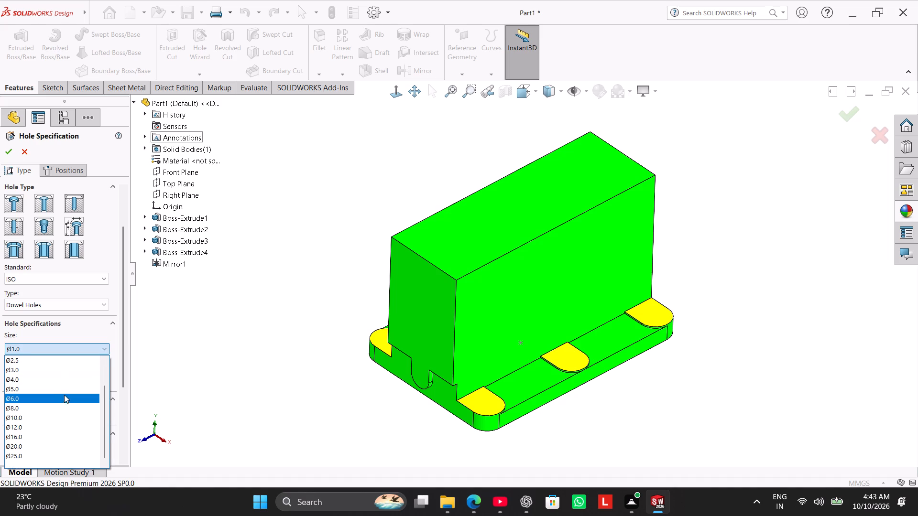
{"action": "scroll", "coordinate": [64, 392], "scroll_direction": "down", "scroll_amount": 1}
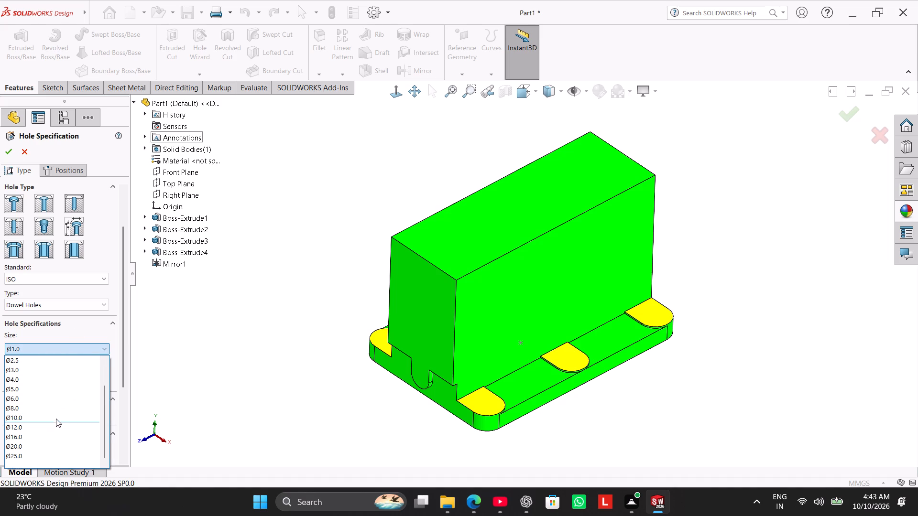
{"action": "left_click", "coordinate": [56, 418]}
{"action": "double_click", "coordinate": [58, 380]}
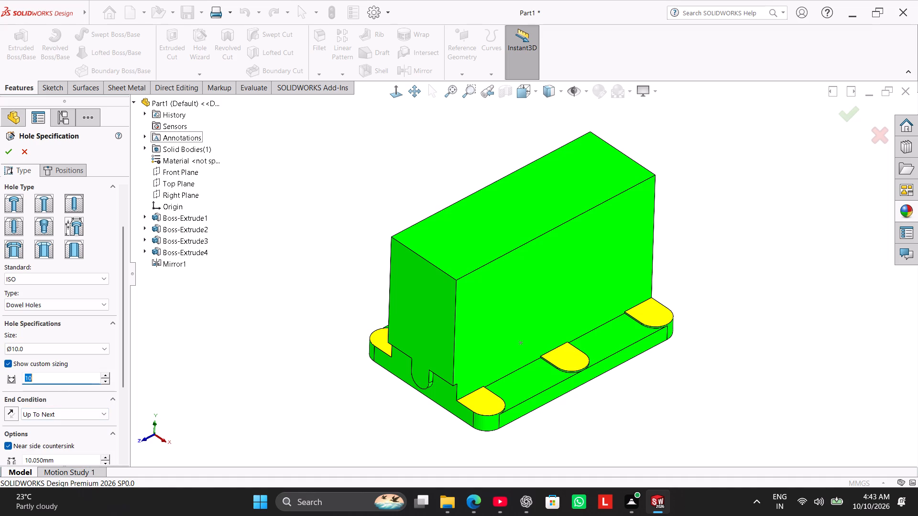
{"action": "type", "text": "13"}
{"action": "key", "text": "Return"}
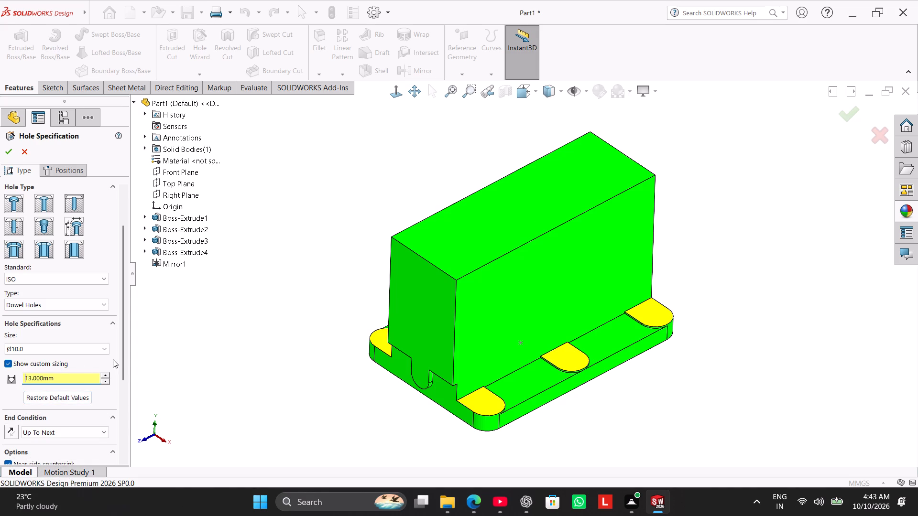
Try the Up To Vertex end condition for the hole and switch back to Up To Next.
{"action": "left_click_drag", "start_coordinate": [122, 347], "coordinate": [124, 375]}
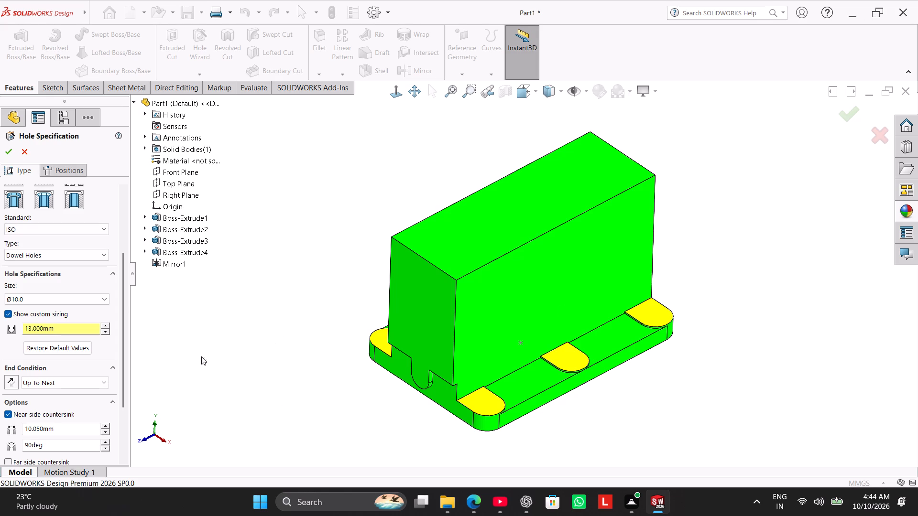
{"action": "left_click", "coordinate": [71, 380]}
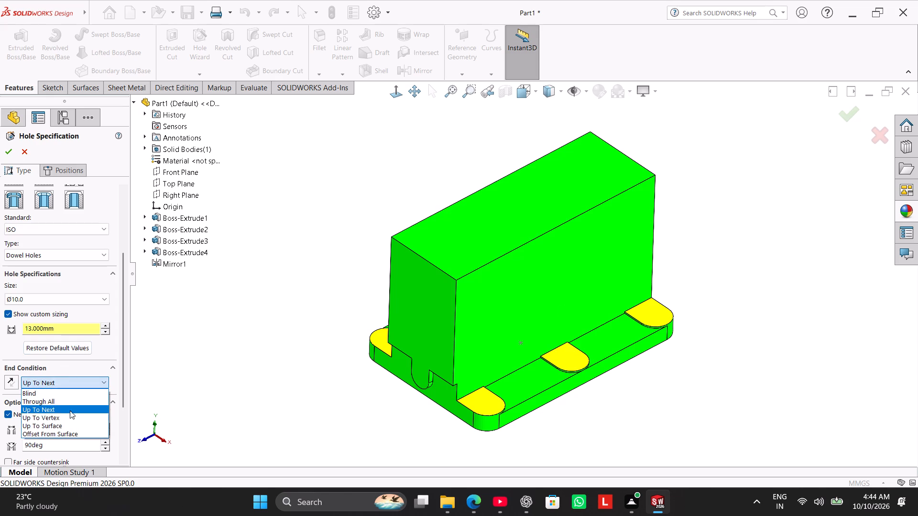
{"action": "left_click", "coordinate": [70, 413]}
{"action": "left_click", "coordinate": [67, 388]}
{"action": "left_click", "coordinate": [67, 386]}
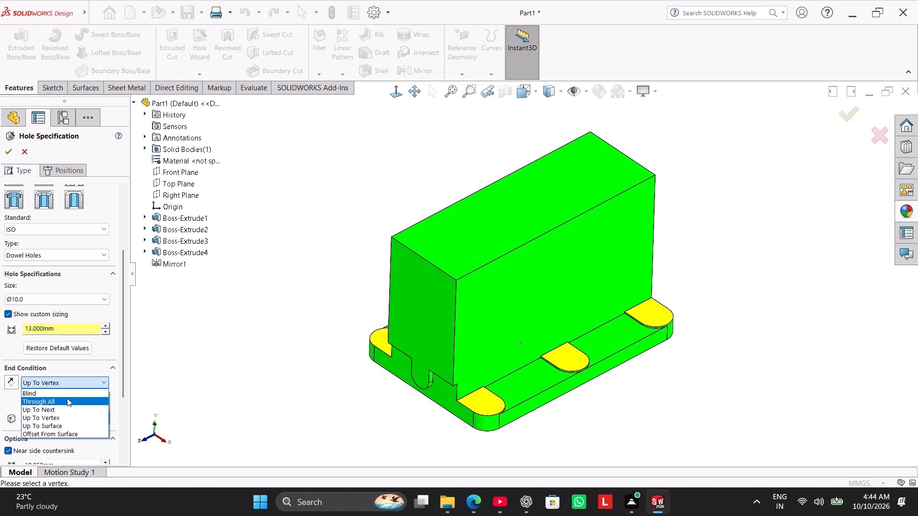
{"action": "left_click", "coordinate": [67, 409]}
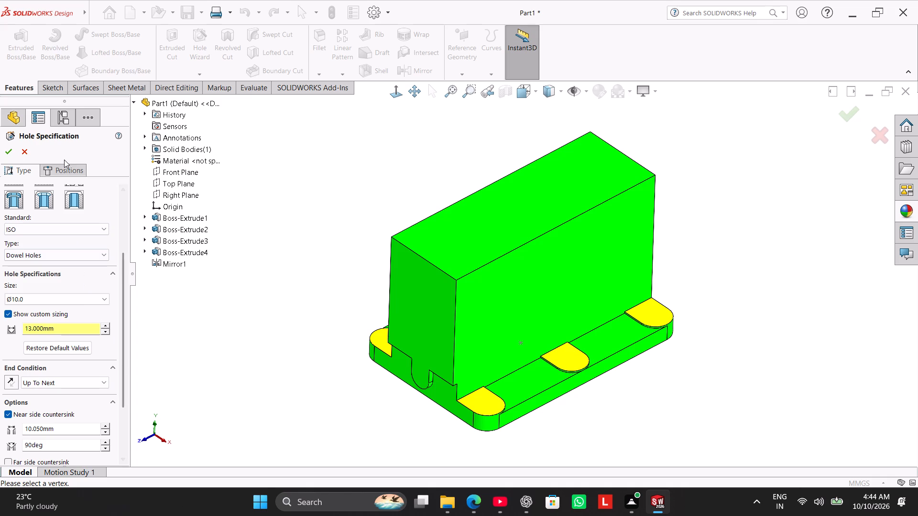
Position six holes on the pad face plane, one at each D-shaped pad's arc centre, and try to create them.
{"action": "left_click", "coordinate": [67, 172]}
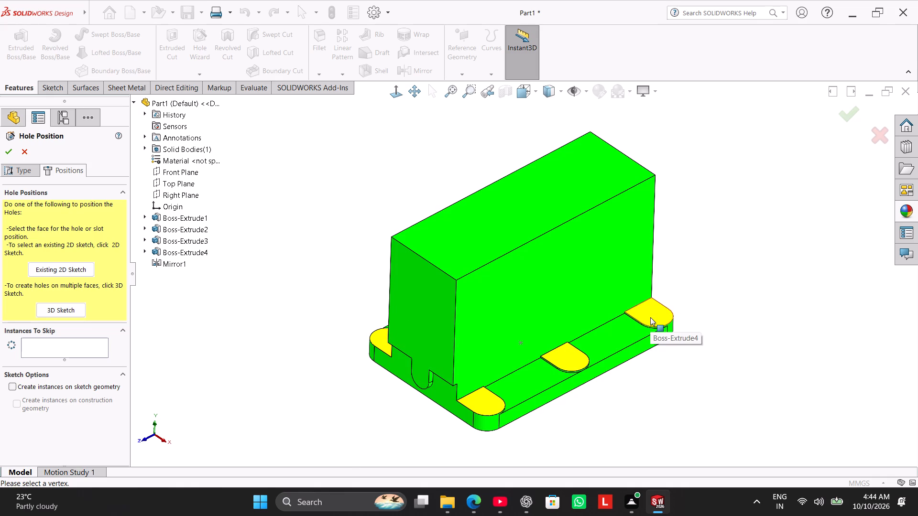
{"action": "left_click", "coordinate": [477, 397]}
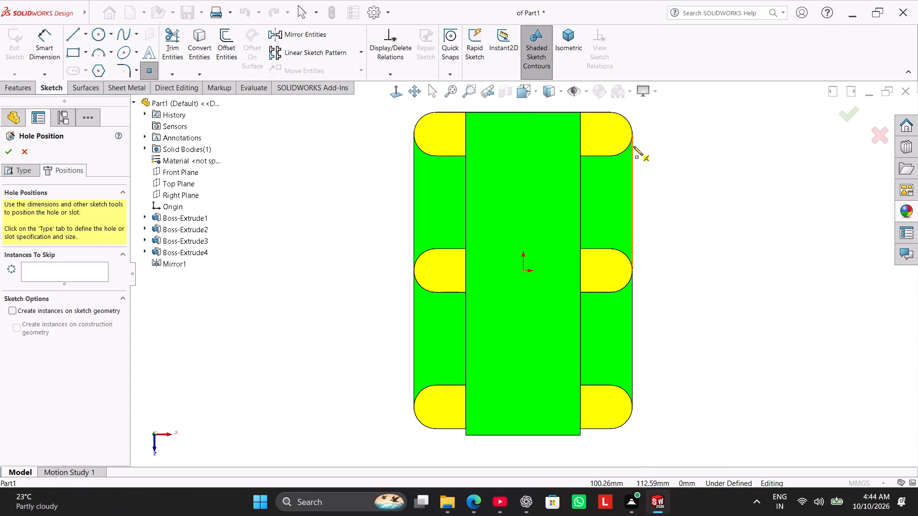
{"action": "left_click", "coordinate": [610, 133]}
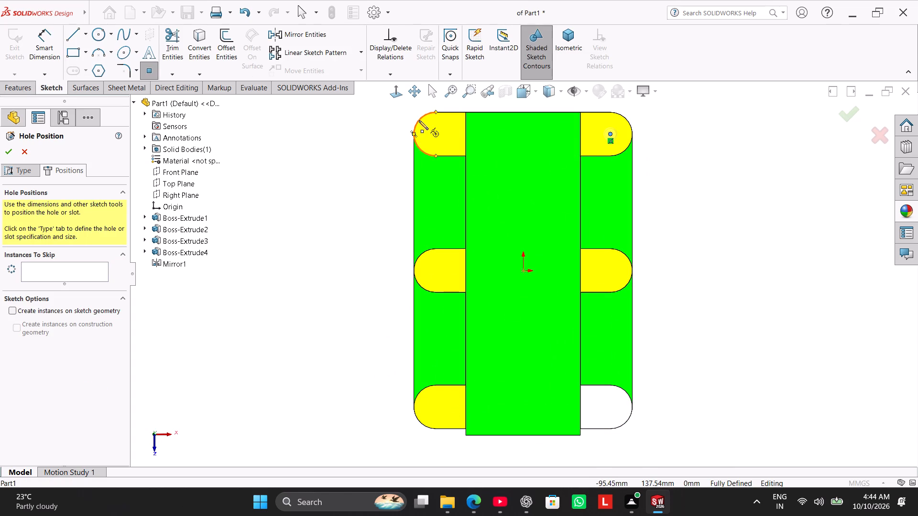
{"action": "left_click", "coordinate": [435, 133]}
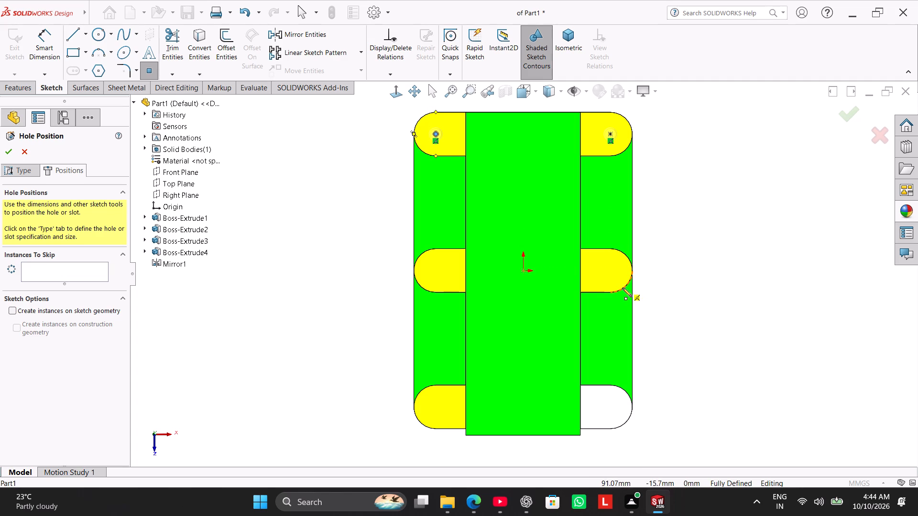
{"action": "left_click", "coordinate": [610, 271]}
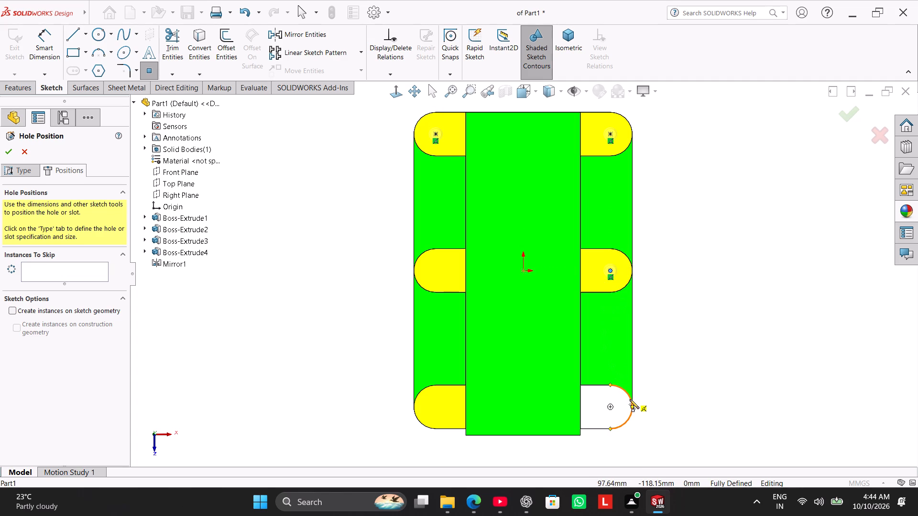
{"action": "left_click", "coordinate": [610, 408]}
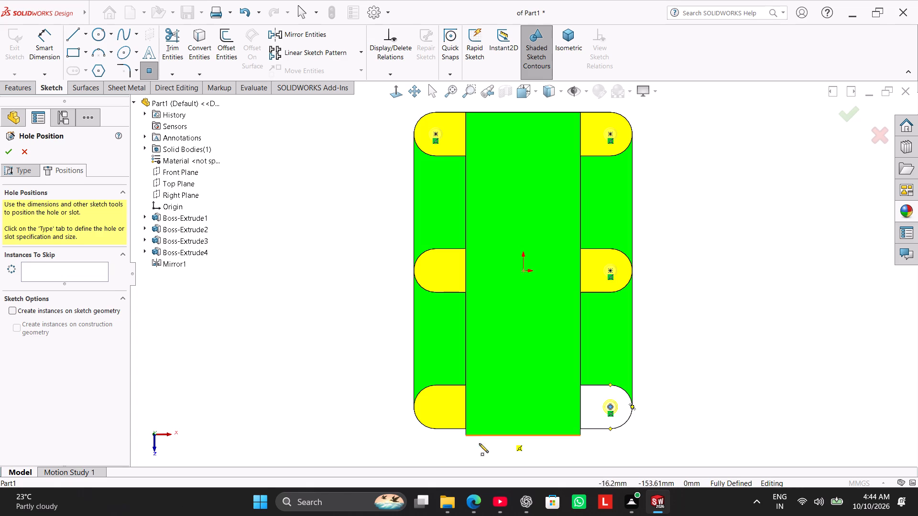
{"action": "left_click", "coordinate": [434, 408]}
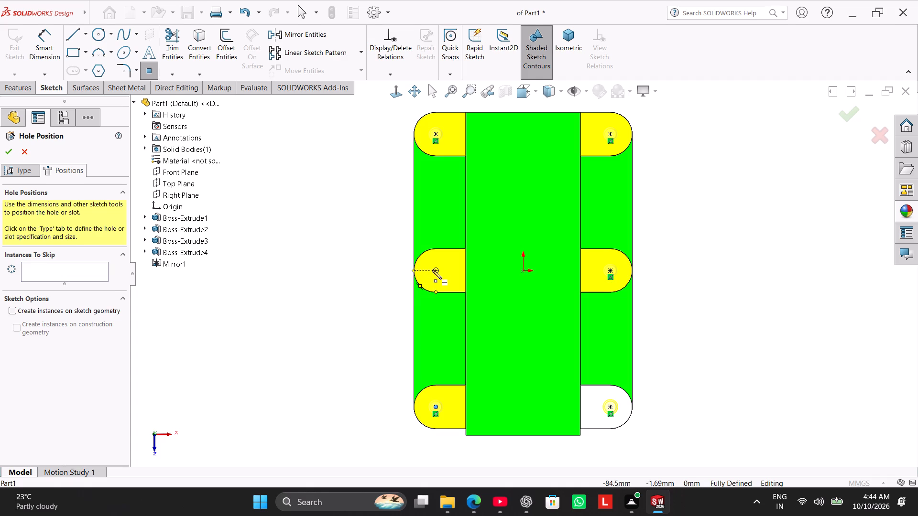
{"action": "left_click", "coordinate": [435, 270]}
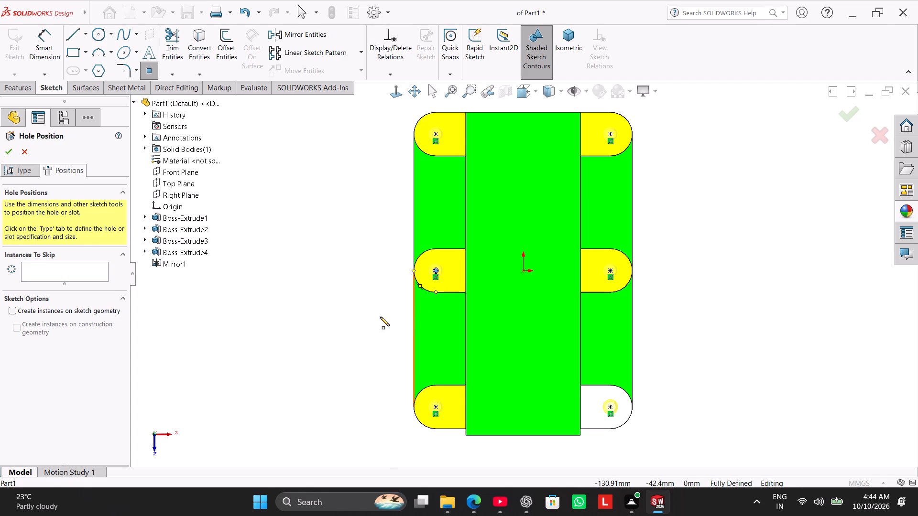
{"action": "scroll", "coordinate": [380, 317], "scroll_direction": "up", "scroll_amount": 2}
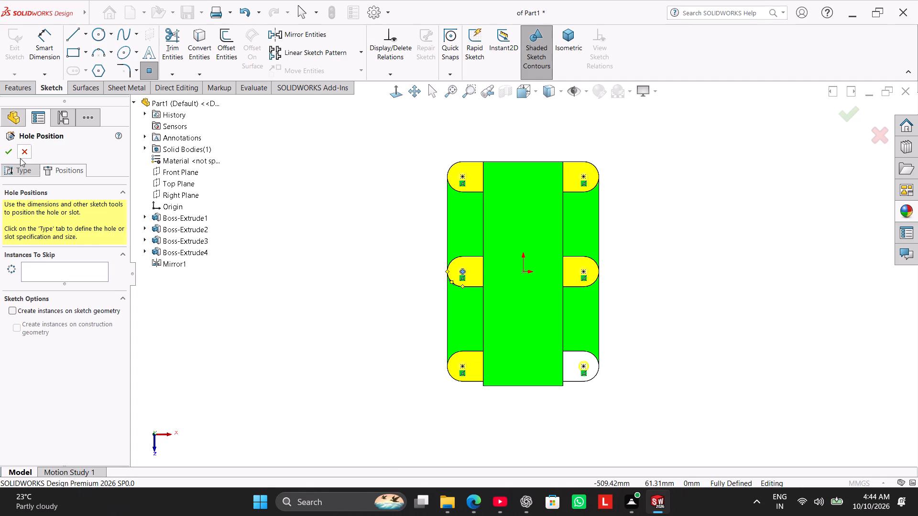
{"action": "left_click", "coordinate": [11, 152]}
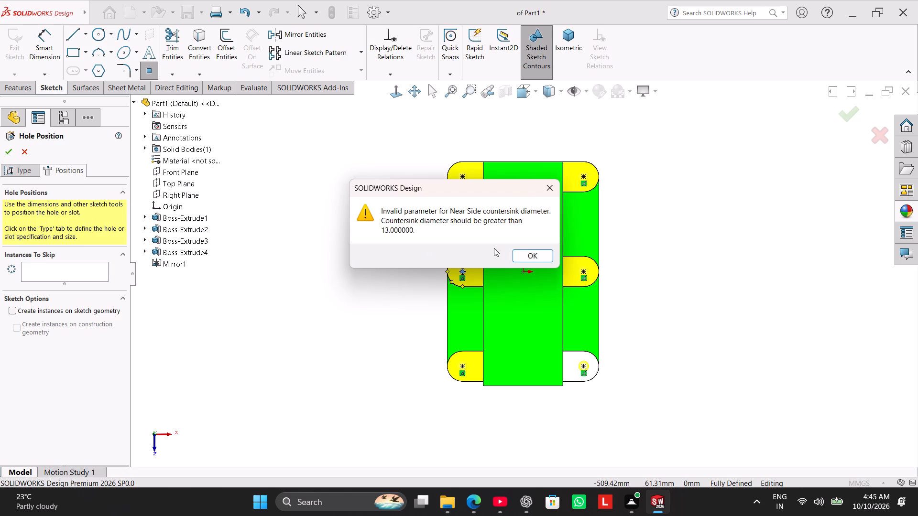
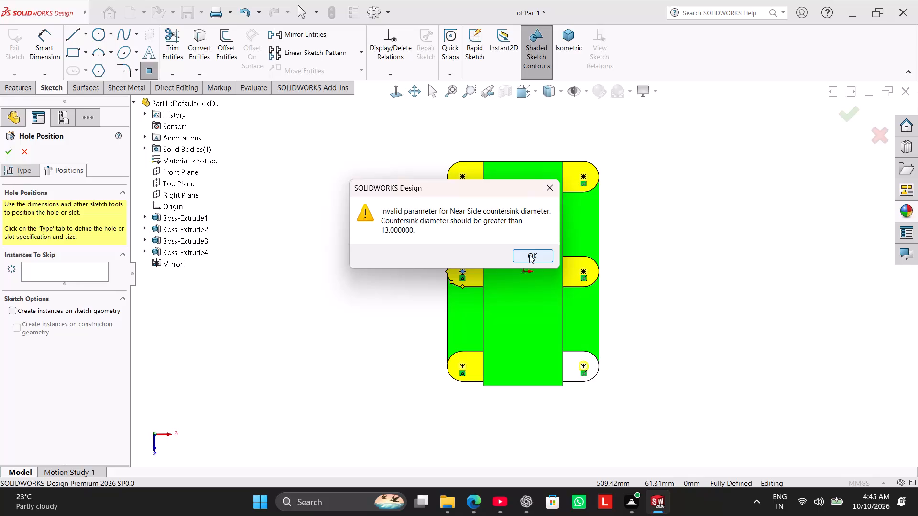
Change the hole type to Drill sizes, size Ø13.0, with custom sizing turned off, and create the six holes.
{"action": "left_click", "coordinate": [529, 255]}
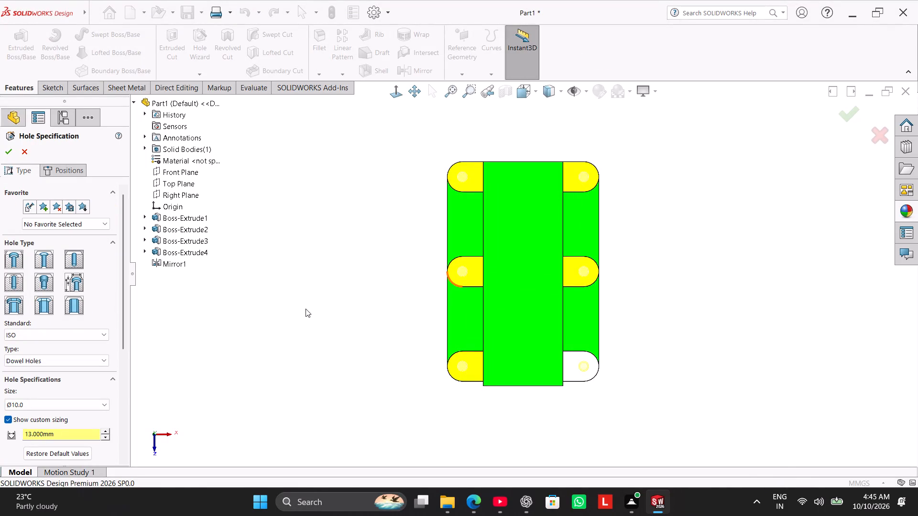
{"action": "middle_click_drag", "start_coordinate": [309, 305], "coordinate": [320, 291]}
{"action": "scroll", "coordinate": [314, 304], "scroll_direction": "up", "scroll_amount": 1}
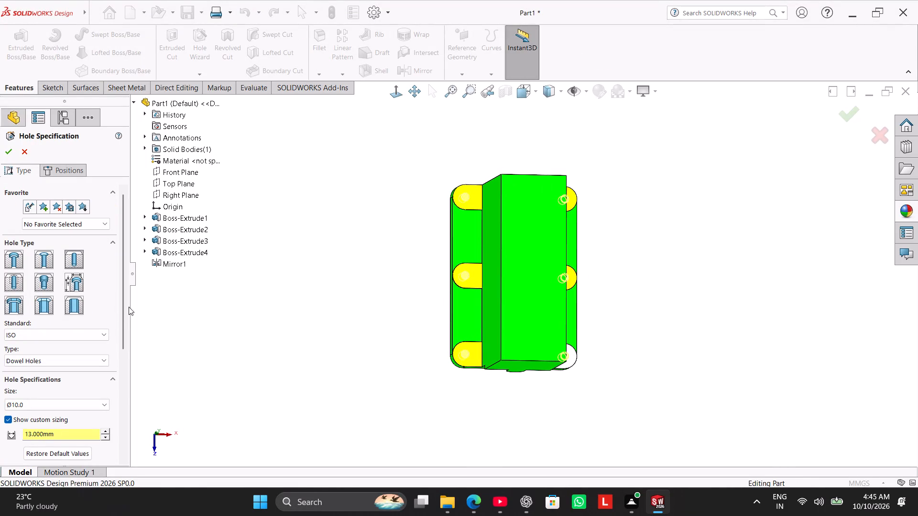
{"action": "left_click_drag", "start_coordinate": [124, 299], "coordinate": [124, 330]}
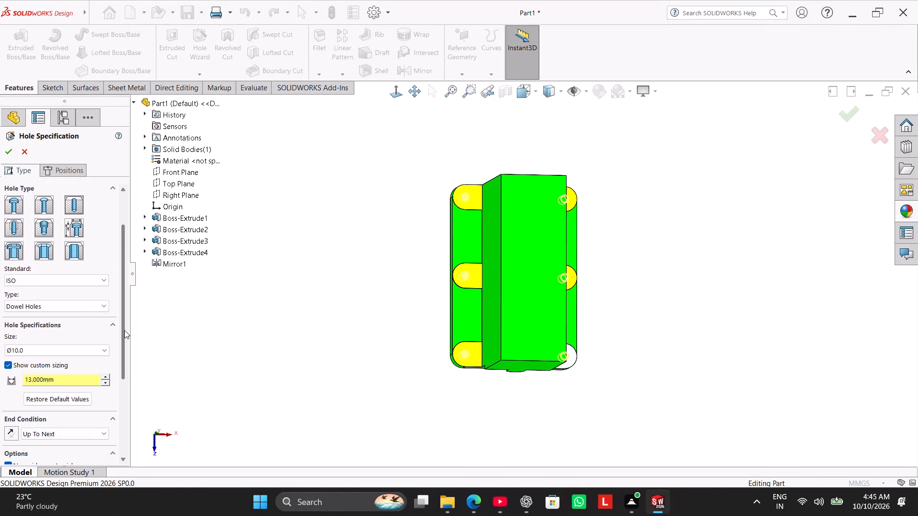
{"action": "left_click_drag", "start_coordinate": [124, 330], "coordinate": [124, 340]}
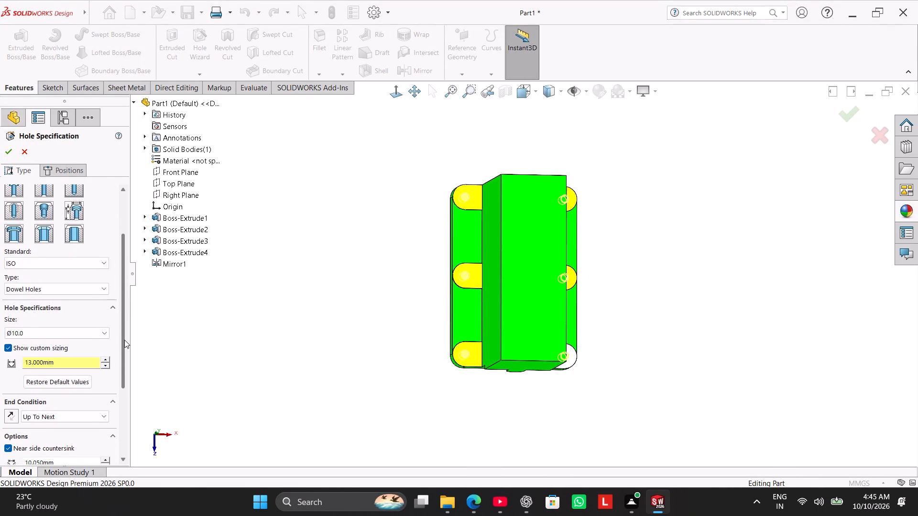
{"action": "left_click_drag", "start_coordinate": [124, 340], "coordinate": [124, 357]}
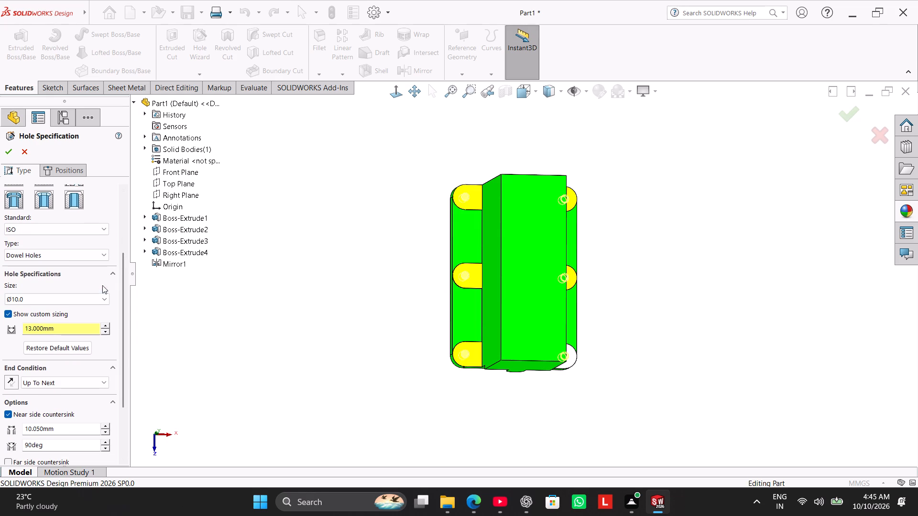
{"action": "left_click", "coordinate": [102, 256]}
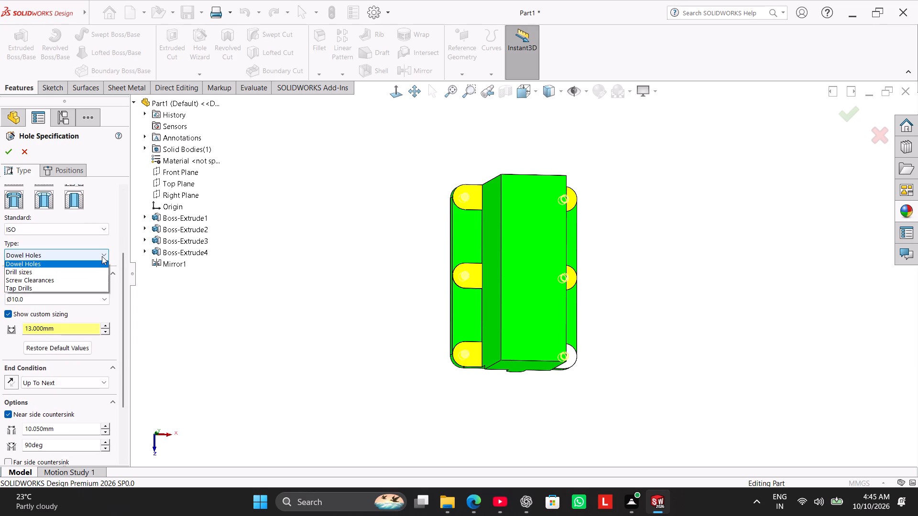
{"action": "left_click", "coordinate": [100, 272]}
{"action": "left_click", "coordinate": [98, 298]}
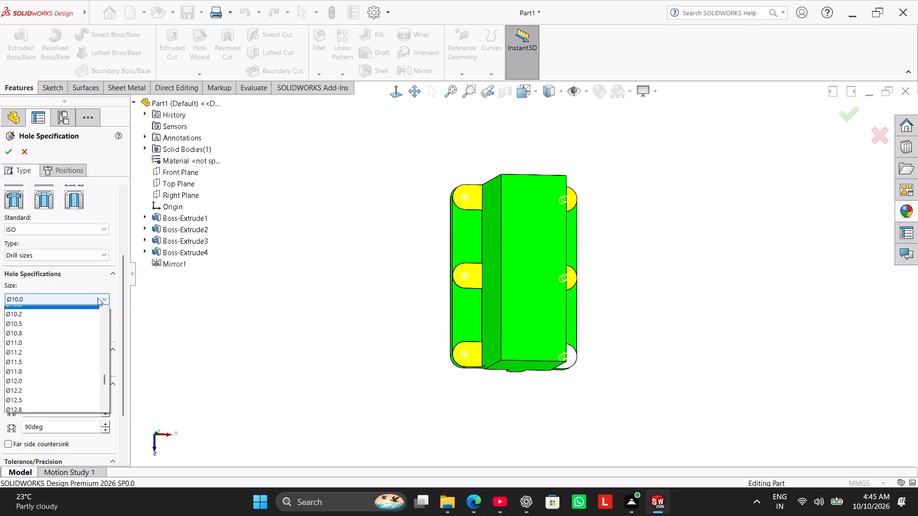
{"action": "scroll", "coordinate": [89, 364], "scroll_direction": "down", "scroll_amount": 1}
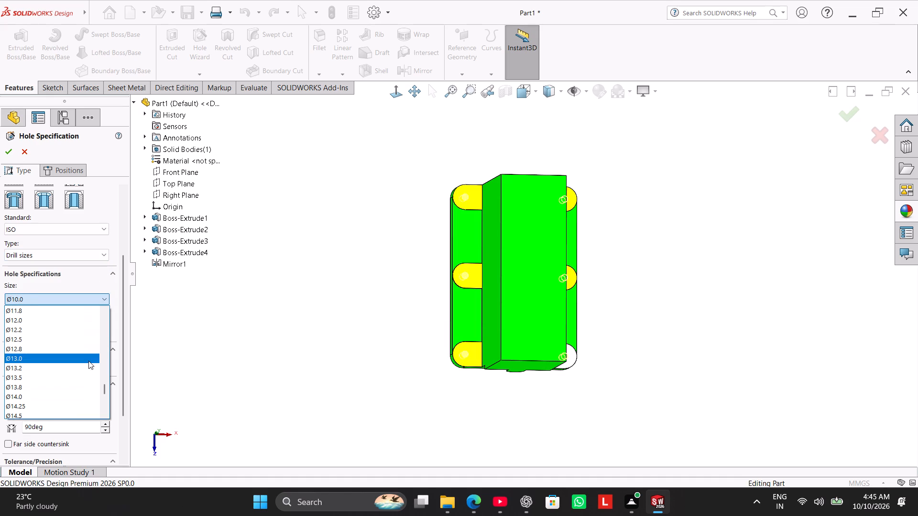
{"action": "left_click", "coordinate": [87, 360]}
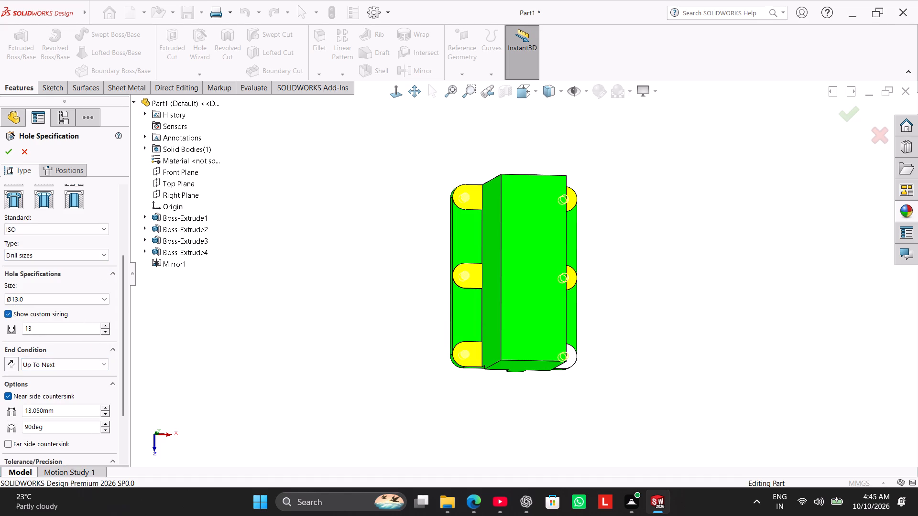
{"action": "left_click", "coordinate": [12, 315]}
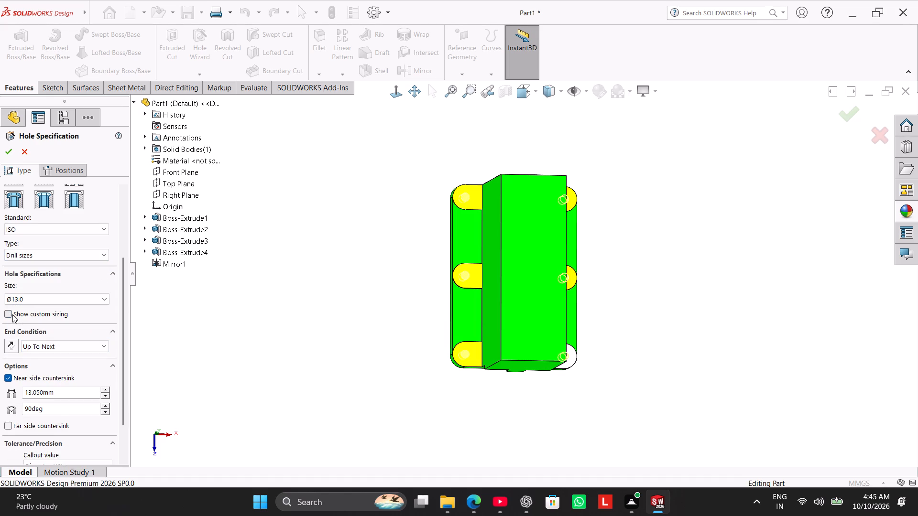
{"action": "left_click", "coordinate": [11, 154]}
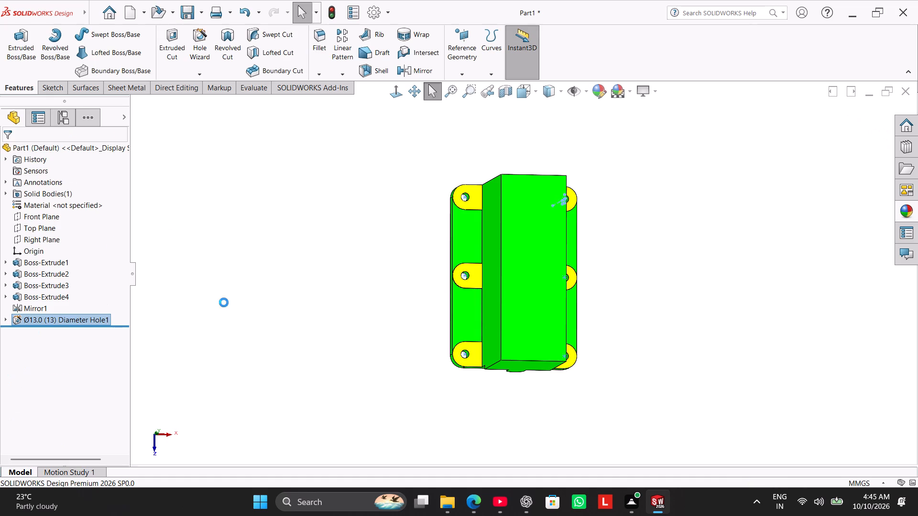
Apply the default color appearance to the Ø13.0 hole feature.
{"action": "left_click", "coordinate": [287, 320]}
{"action": "right_click_drag", "start_coordinate": [294, 335], "coordinate": [420, 210]}
{"action": "left_click", "coordinate": [312, 290]}
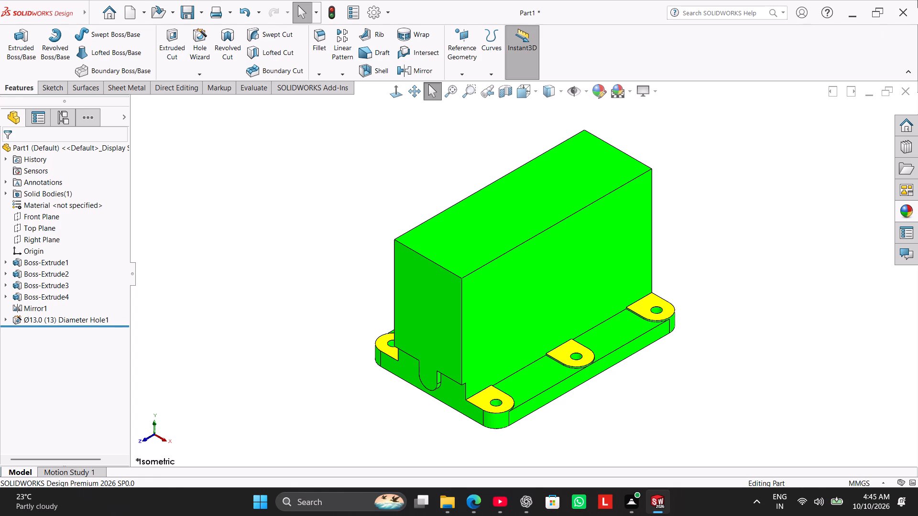
{"action": "left_click", "coordinate": [67, 320]}
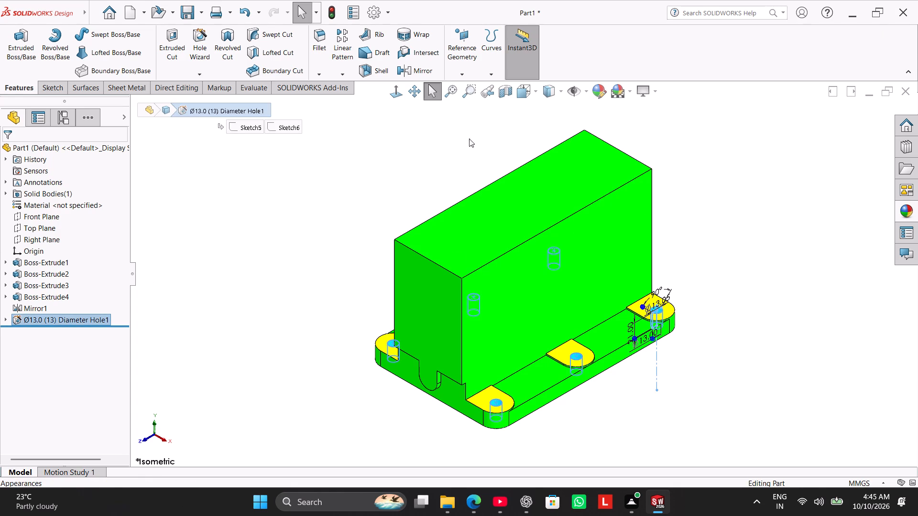
{"action": "left_click", "coordinate": [602, 100]}
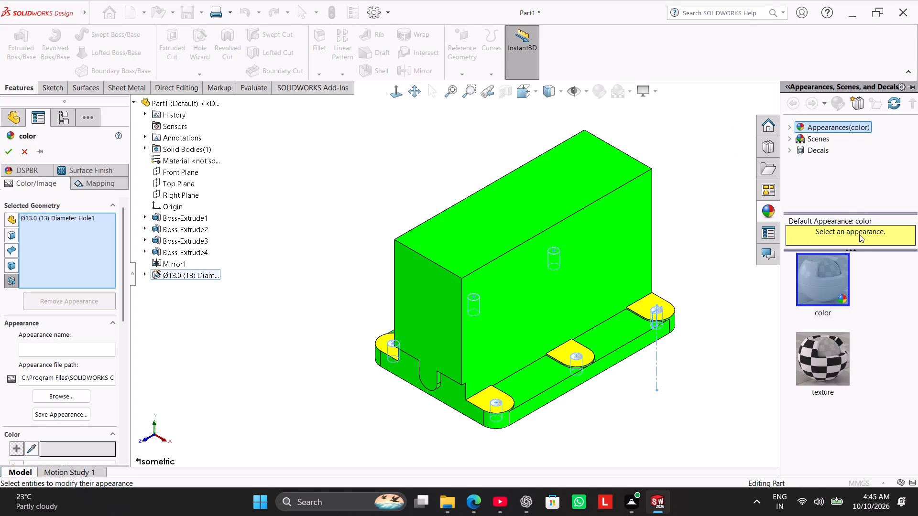
{"action": "left_click", "coordinate": [830, 273]}
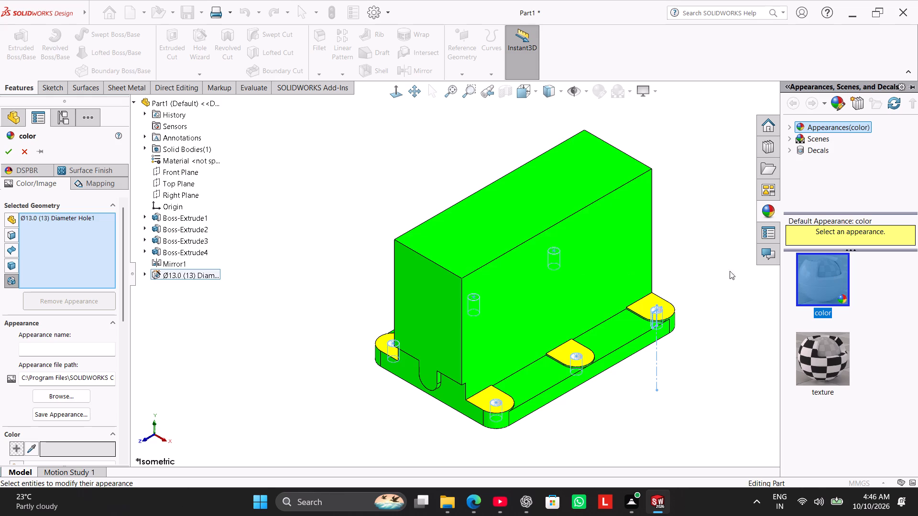
{"action": "left_click", "coordinate": [364, 219]}
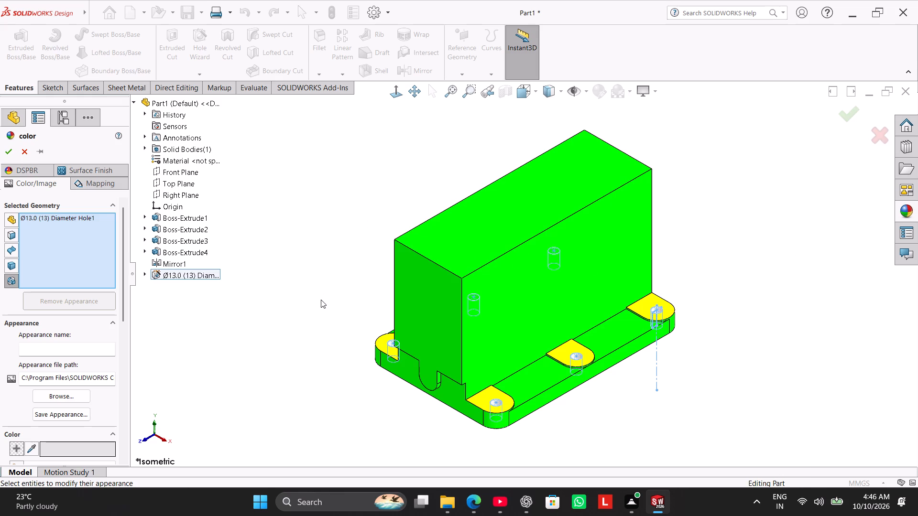
{"action": "left_click", "coordinate": [321, 300]}
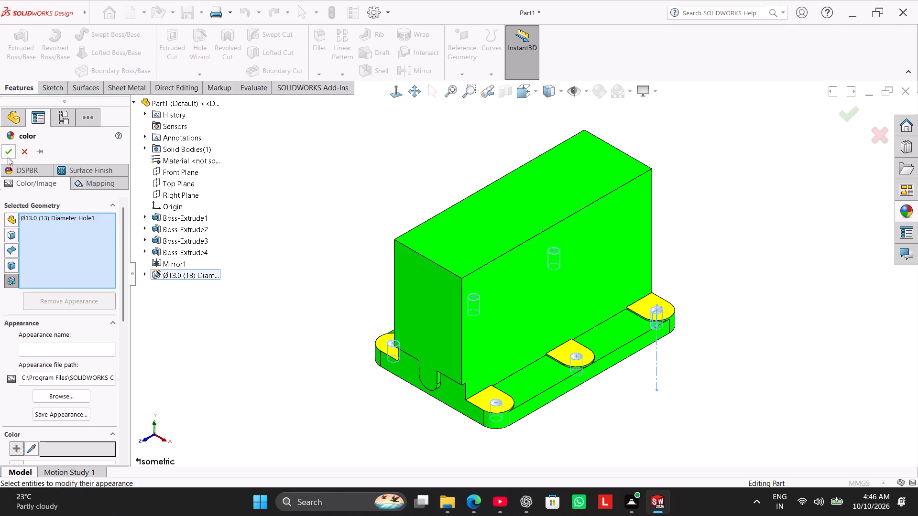
{"action": "left_click", "coordinate": [8, 157]}
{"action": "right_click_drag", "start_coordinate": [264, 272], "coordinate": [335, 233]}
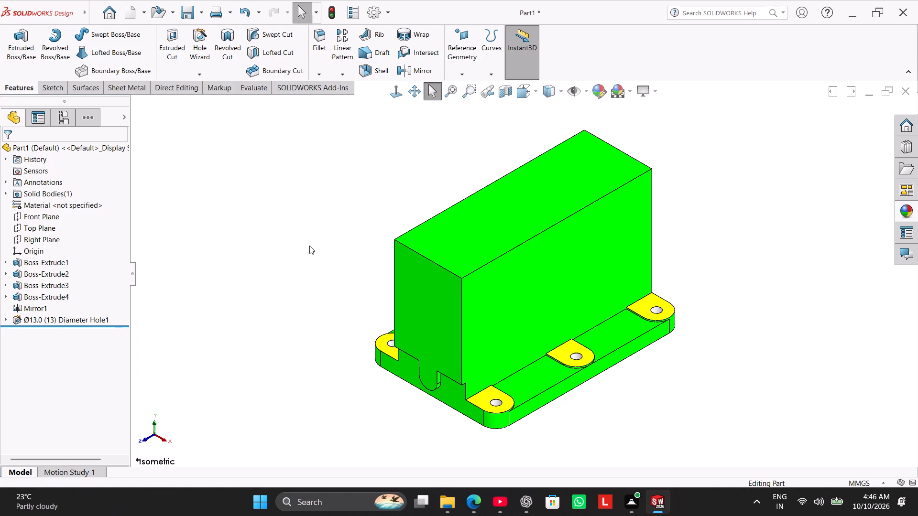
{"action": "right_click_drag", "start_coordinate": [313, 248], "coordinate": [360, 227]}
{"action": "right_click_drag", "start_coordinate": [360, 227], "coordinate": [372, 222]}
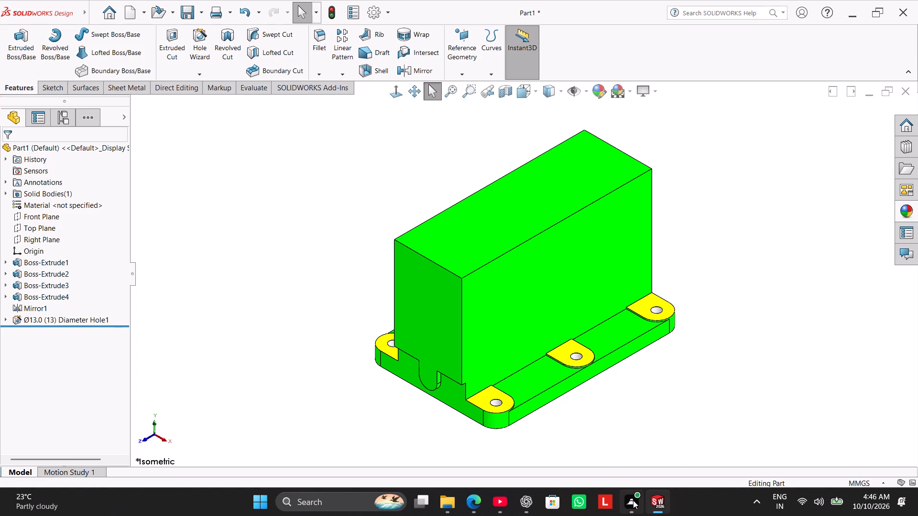
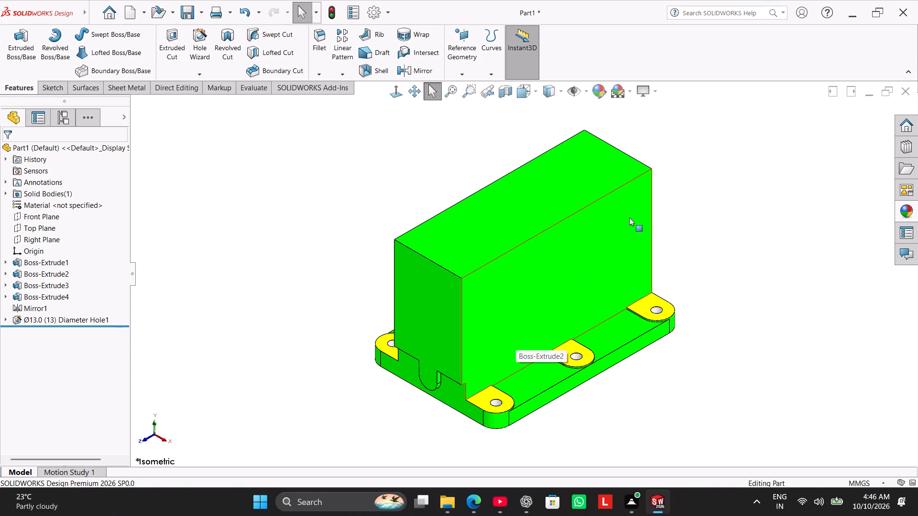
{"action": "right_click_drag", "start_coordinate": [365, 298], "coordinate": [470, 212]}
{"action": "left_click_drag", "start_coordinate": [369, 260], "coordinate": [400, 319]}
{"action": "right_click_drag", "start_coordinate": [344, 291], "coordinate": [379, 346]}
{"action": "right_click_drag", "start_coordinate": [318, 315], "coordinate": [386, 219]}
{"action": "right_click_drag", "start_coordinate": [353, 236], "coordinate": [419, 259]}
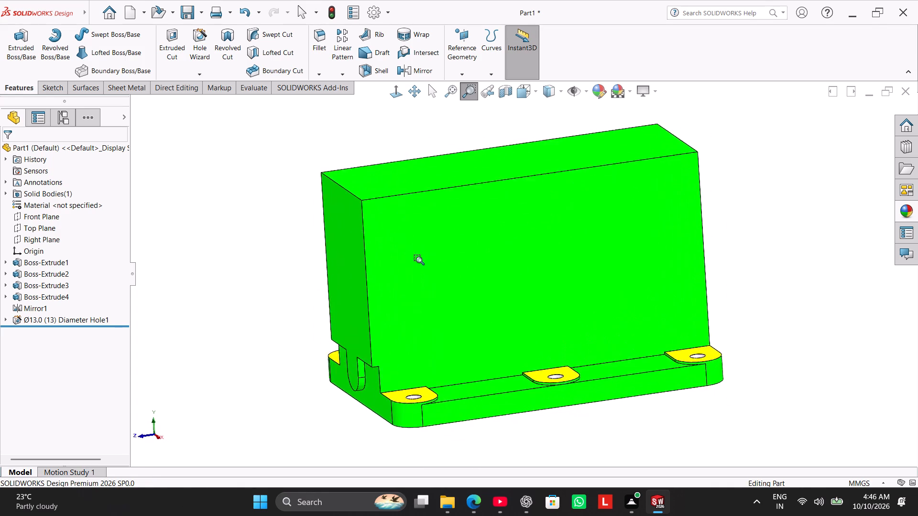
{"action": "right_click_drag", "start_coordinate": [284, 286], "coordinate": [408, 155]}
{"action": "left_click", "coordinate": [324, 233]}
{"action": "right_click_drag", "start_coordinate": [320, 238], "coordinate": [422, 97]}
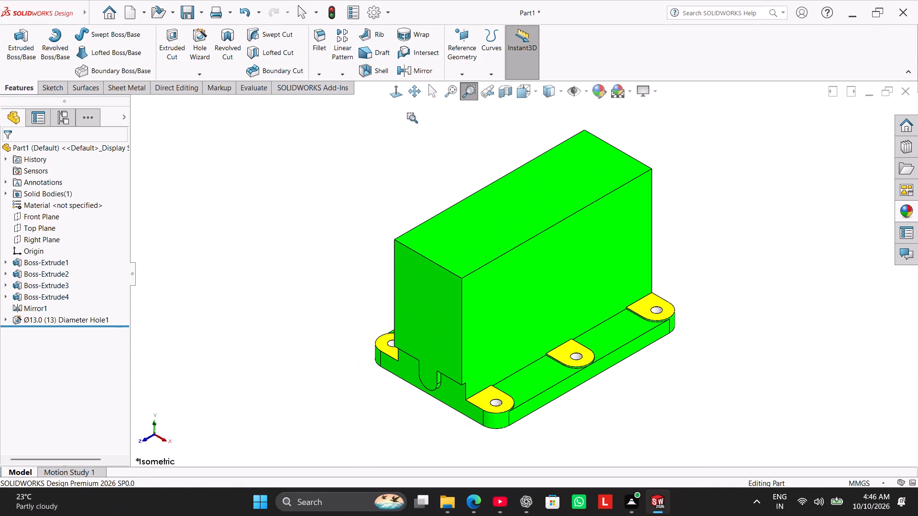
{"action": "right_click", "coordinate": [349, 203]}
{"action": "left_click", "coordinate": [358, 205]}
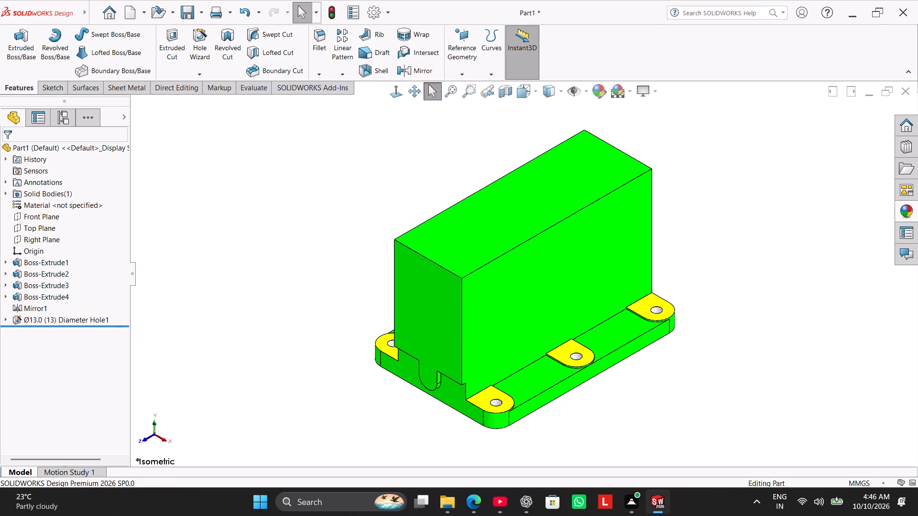
Start a sketch on the central block's top face and draw a circle about 241 mm in diameter, centred directly behind the origin.
{"action": "right_click", "coordinate": [561, 193]}
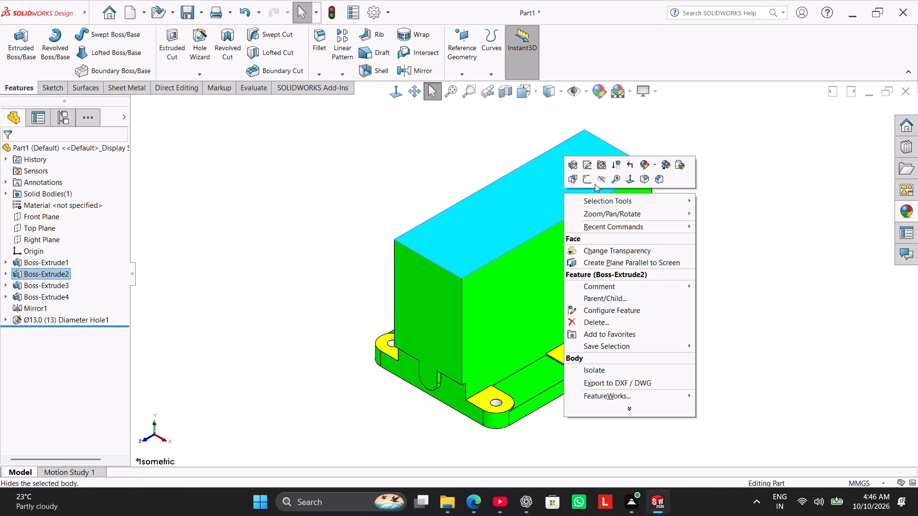
{"action": "left_click", "coordinate": [587, 180]}
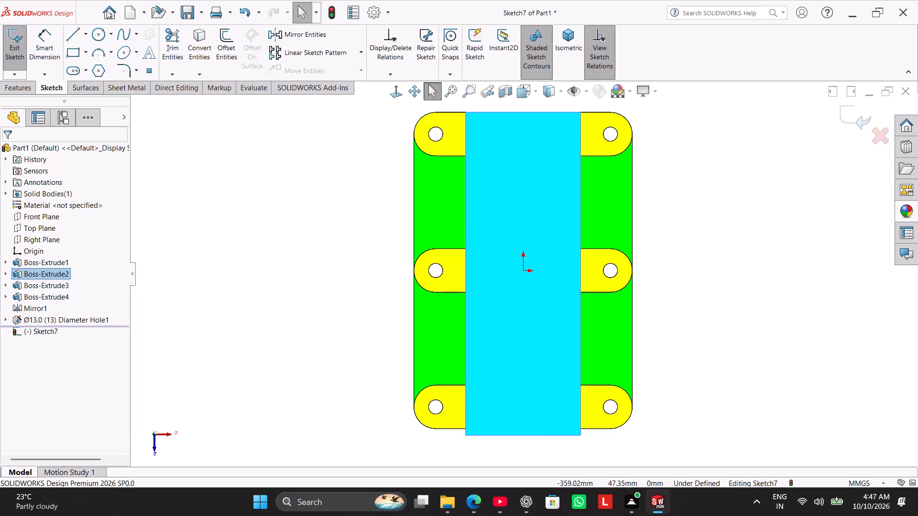
{"action": "left_click", "coordinate": [102, 32]}
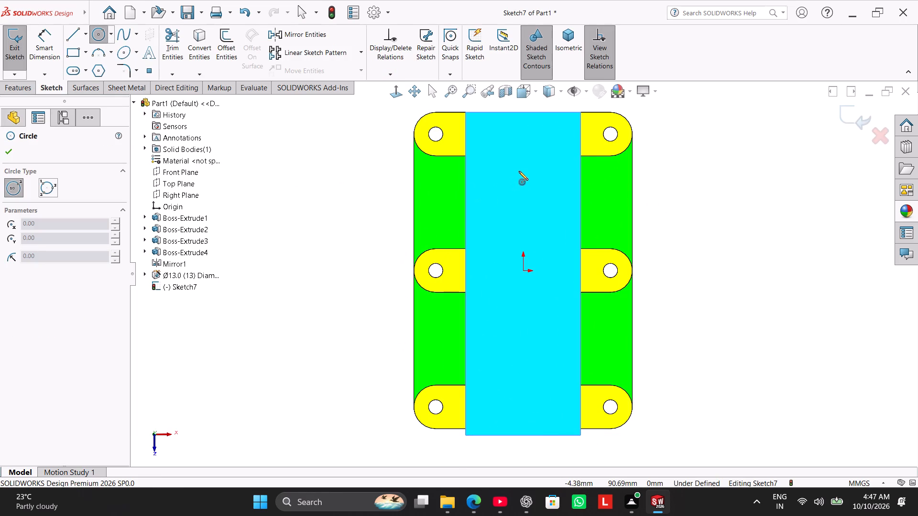
{"action": "left_click", "coordinate": [525, 160]}
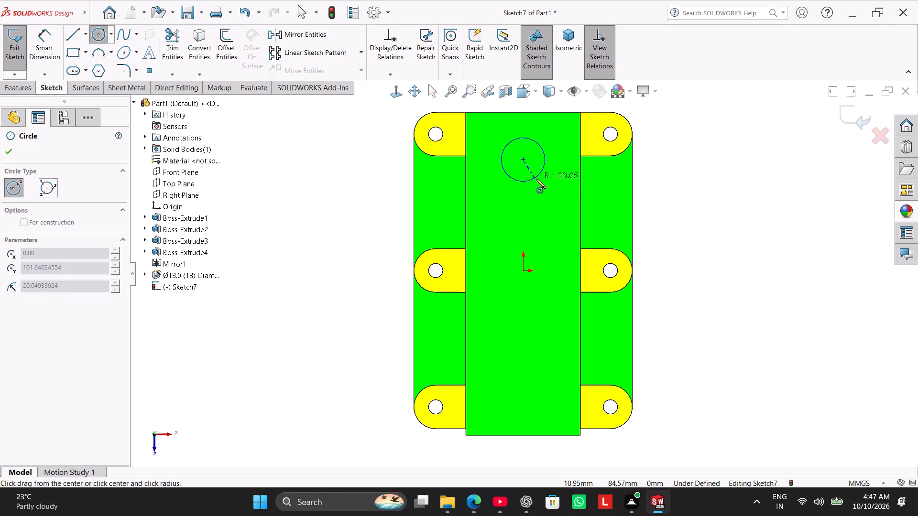
{"action": "left_click", "coordinate": [645, 209]}
{"action": "right_click", "coordinate": [678, 159]}
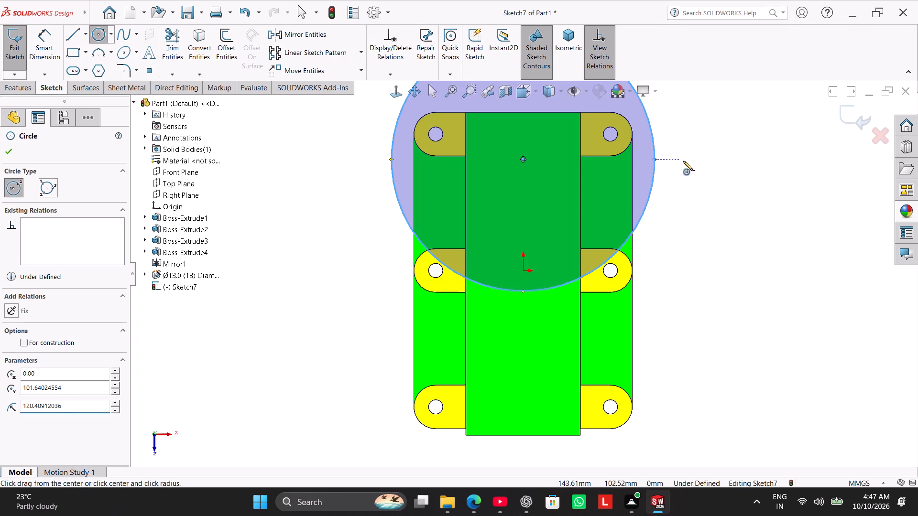
{"action": "left_click", "coordinate": [696, 163]}
Dimension the circle's diameter at 200 mm.
{"action": "right_click_drag", "start_coordinate": [691, 172], "coordinate": [829, 162]}
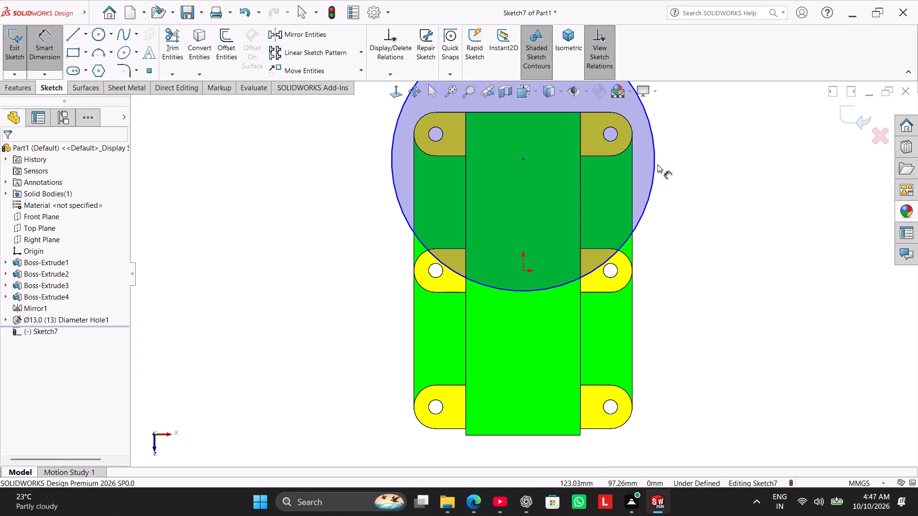
{"action": "left_click", "coordinate": [654, 167]}
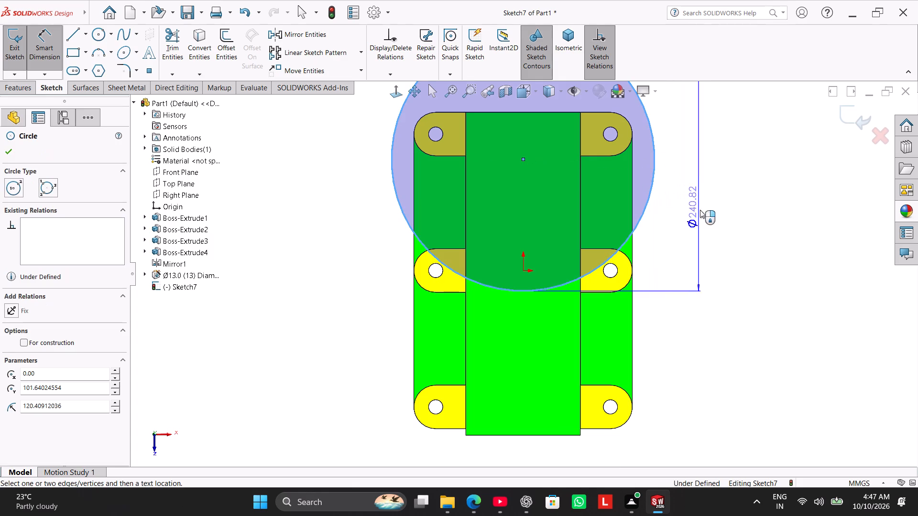
{"action": "left_click", "coordinate": [727, 300]}
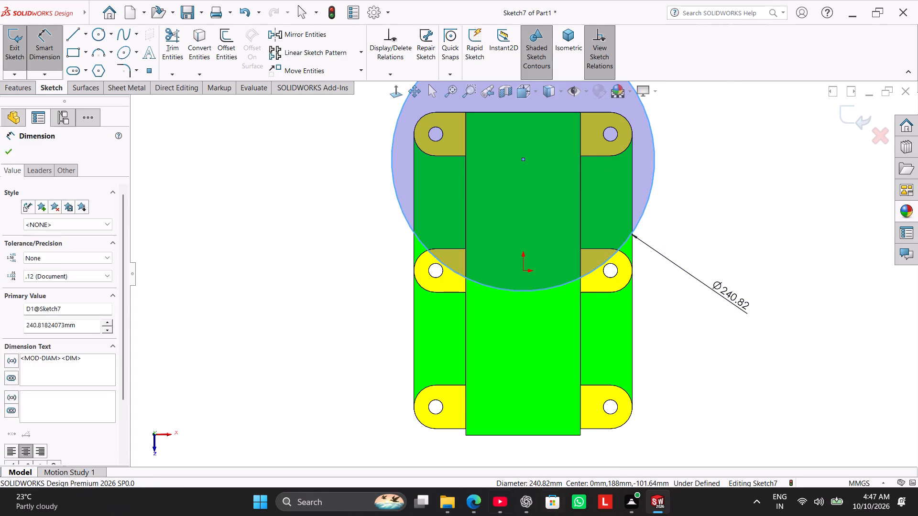
{"action": "type", "text": "200"}
{"action": "key", "text": "Return"}
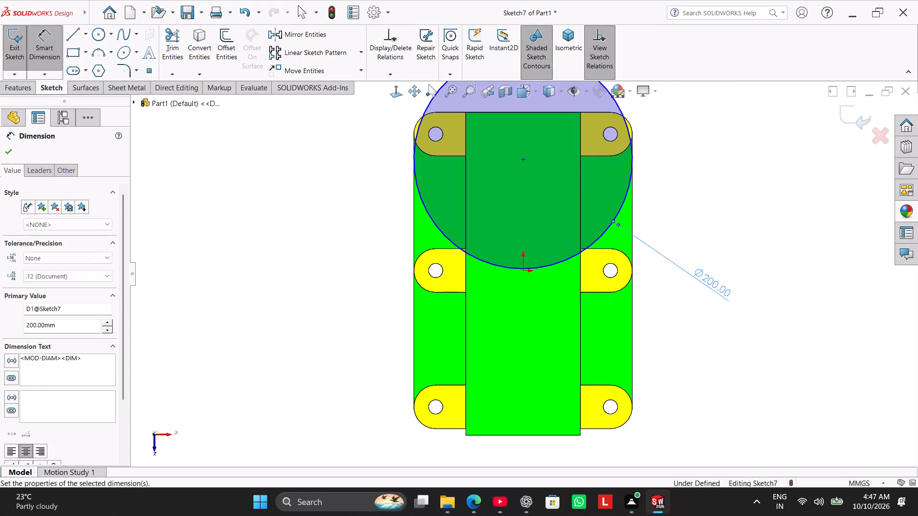
Dimension the distance from the circle's far side to the block's opposite +Z end edge at 346 mm.
{"action": "scroll", "coordinate": [317, 209], "scroll_direction": "up", "scroll_amount": 2}
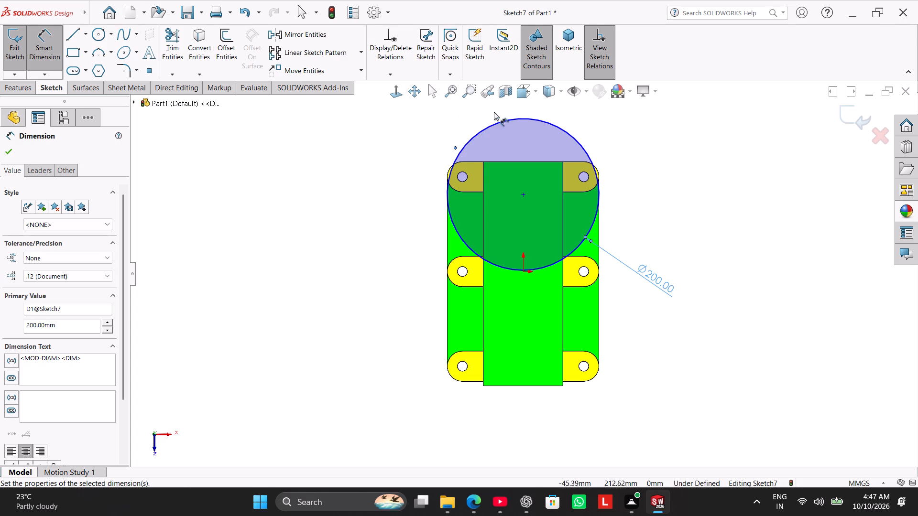
{"action": "left_click", "coordinate": [513, 117], "text": "shift"}
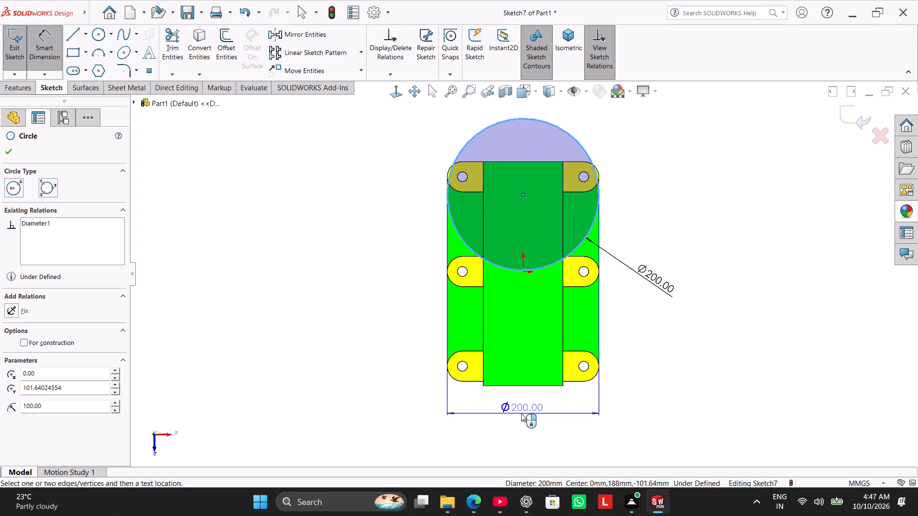
{"action": "left_click", "coordinate": [521, 385], "text": "shift"}
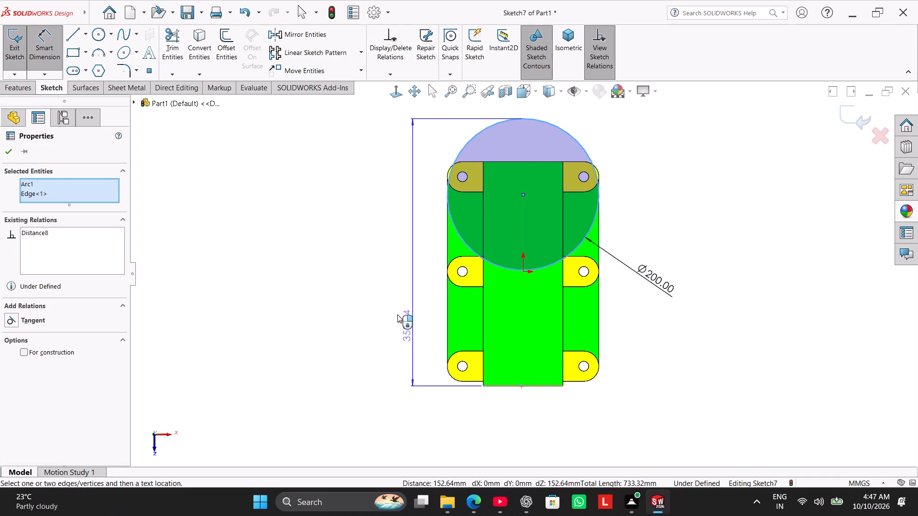
{"action": "left_click", "coordinate": [392, 300], "text": "shift"}
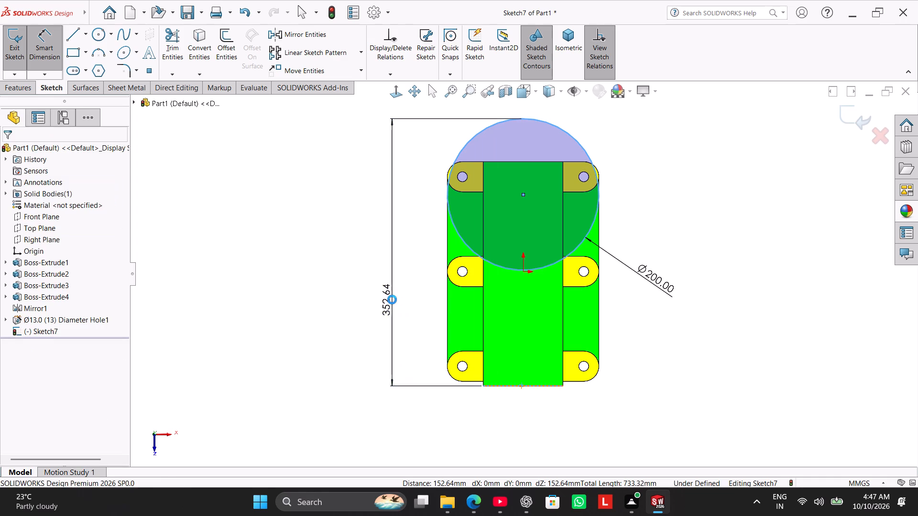
{"action": "type", "text": "346"}
{"action": "key", "text": "Return"}
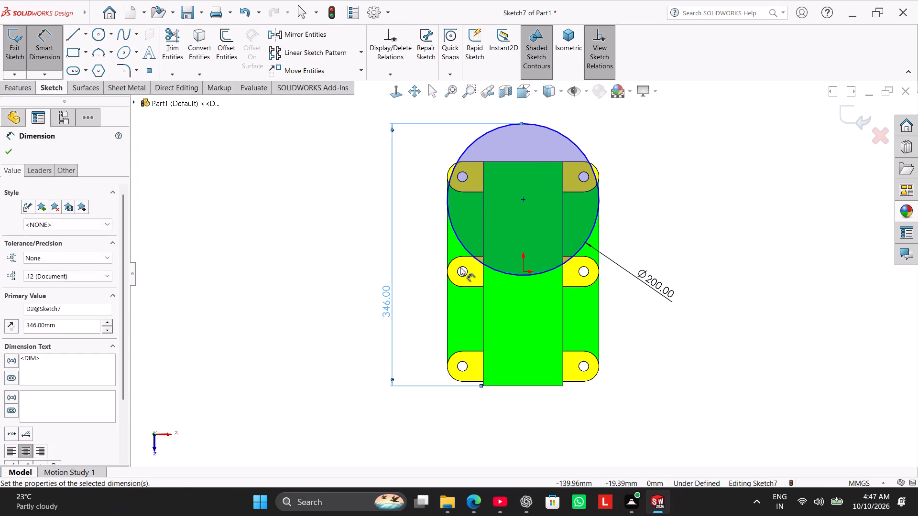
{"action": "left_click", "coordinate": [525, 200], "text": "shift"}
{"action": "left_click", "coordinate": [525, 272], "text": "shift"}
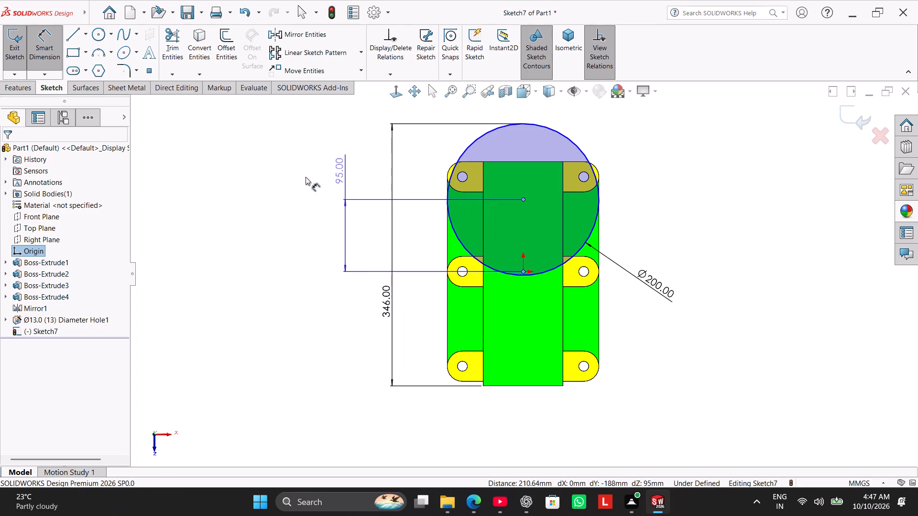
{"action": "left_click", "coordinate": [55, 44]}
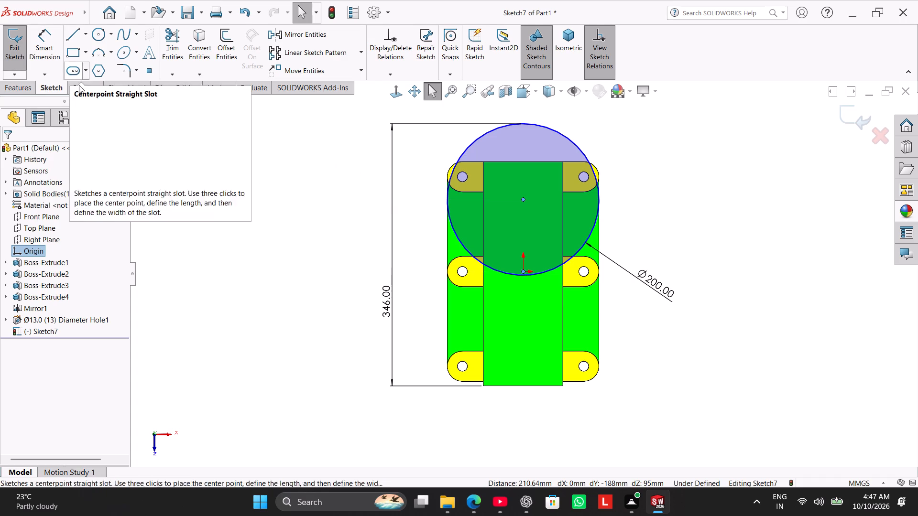
Add a Vertical relation between the circle's centre point and the origin.
{"action": "left_click", "coordinate": [524, 200], "text": "shift"}
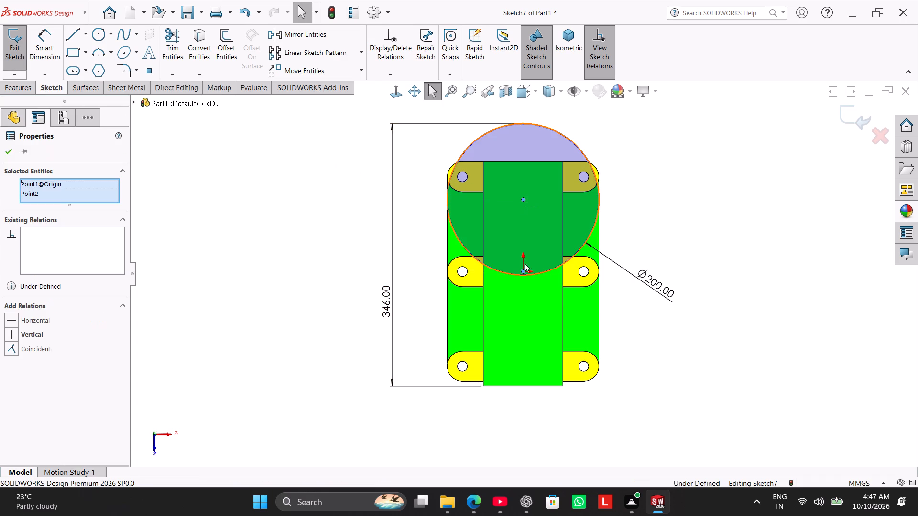
{"action": "left_click", "coordinate": [523, 271], "text": "shift"}
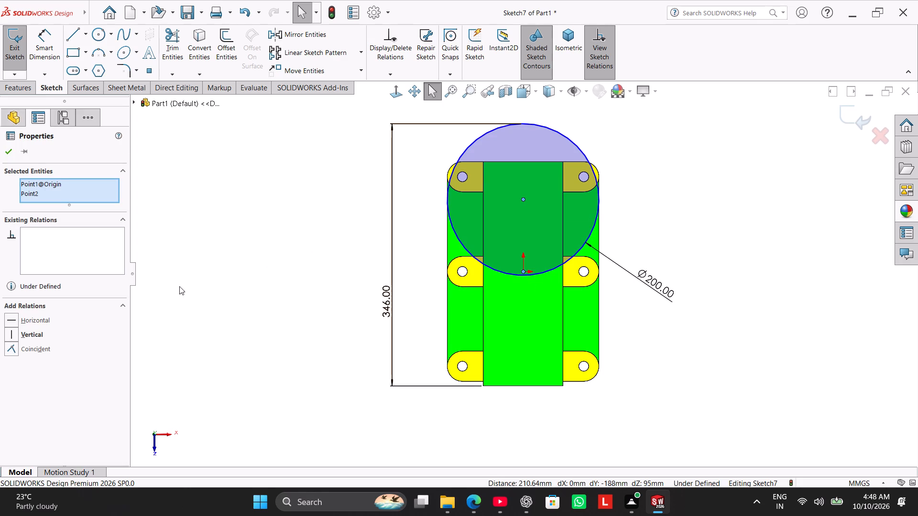
{"action": "left_click", "coordinate": [28, 332]}
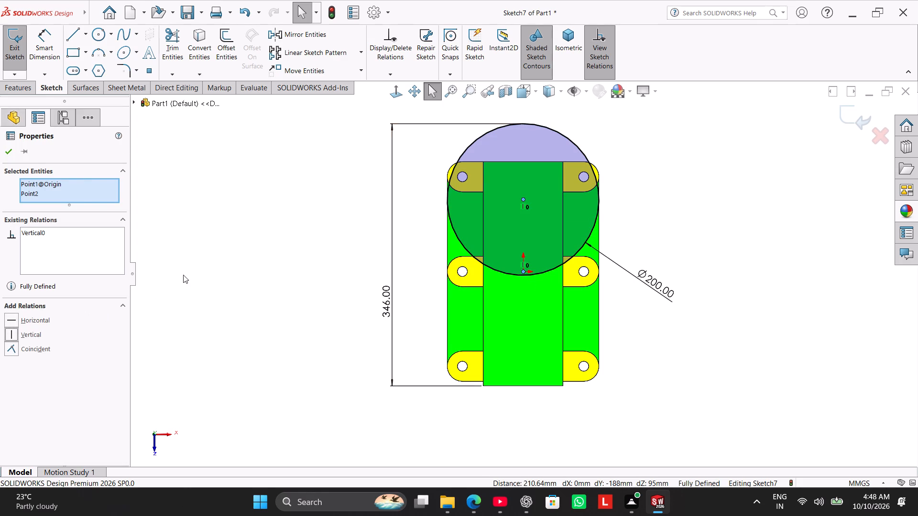
{"action": "left_click", "coordinate": [197, 263]}
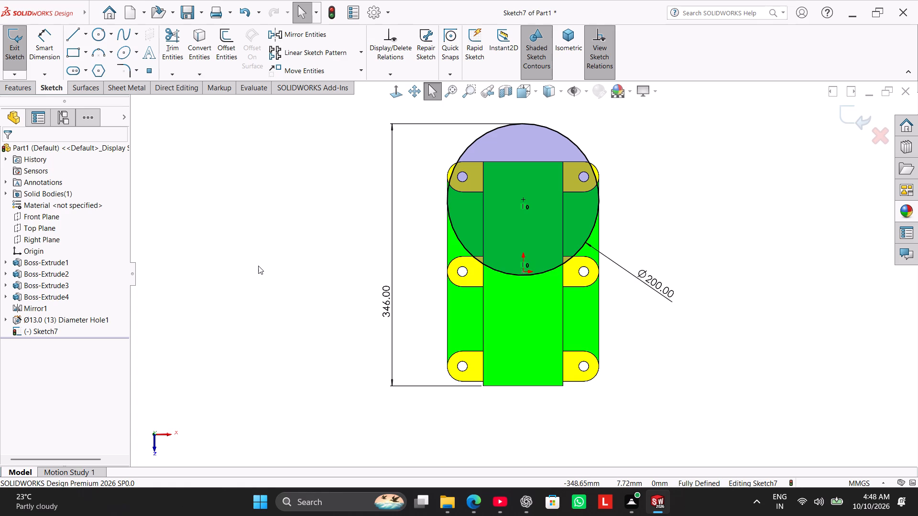
Sketch a corner rectangle about 66 mm wide and 88 mm long on the block's top face, between the circle and the +Z end.
{"action": "left_click", "coordinate": [70, 55]}
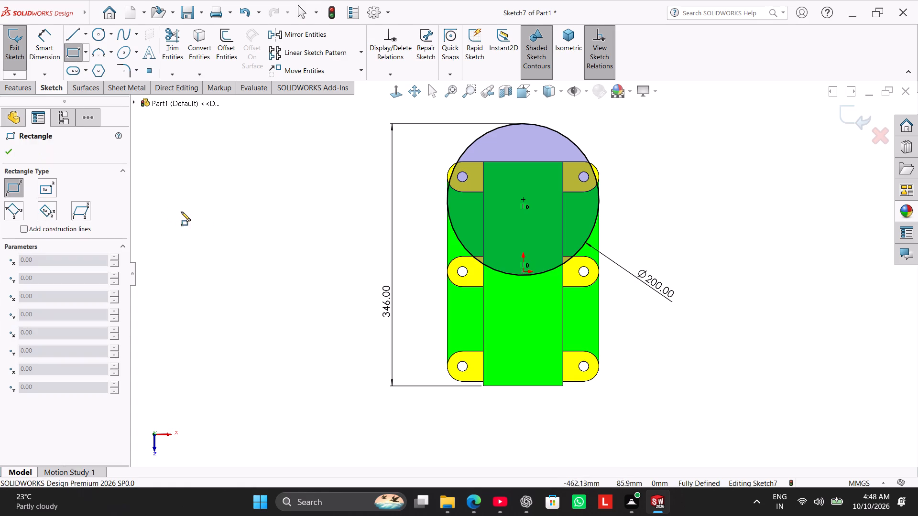
{"action": "left_click", "coordinate": [498, 301]}
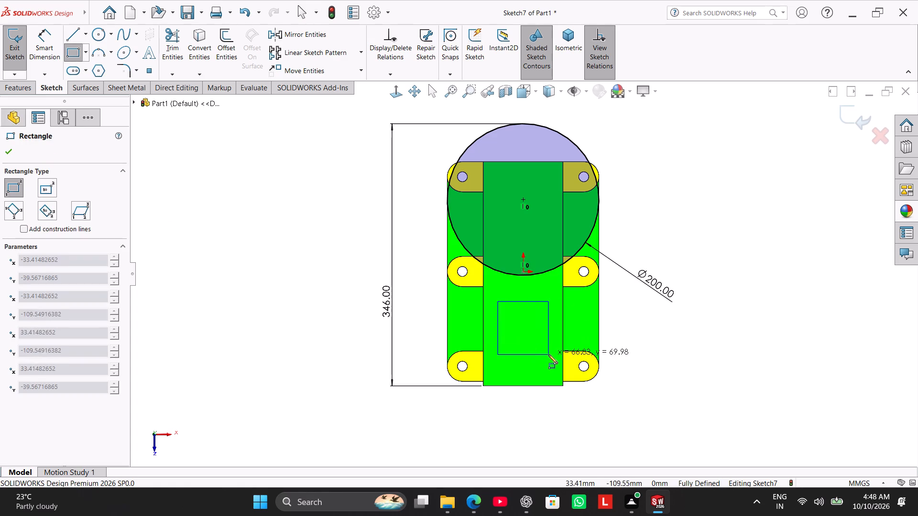
{"action": "left_click", "coordinate": [548, 368]}
{"action": "right_click", "coordinate": [261, 313]}
{"action": "left_click", "coordinate": [286, 322]}
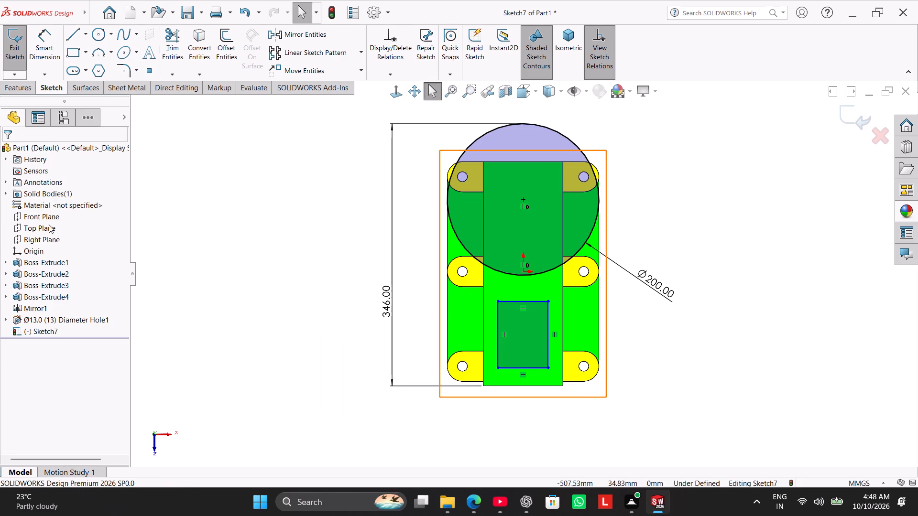
Dimension the rectangle's length along the block at 105 mm.
{"action": "left_click_drag", "start_coordinate": [41, 47], "coordinate": [46, 52]}
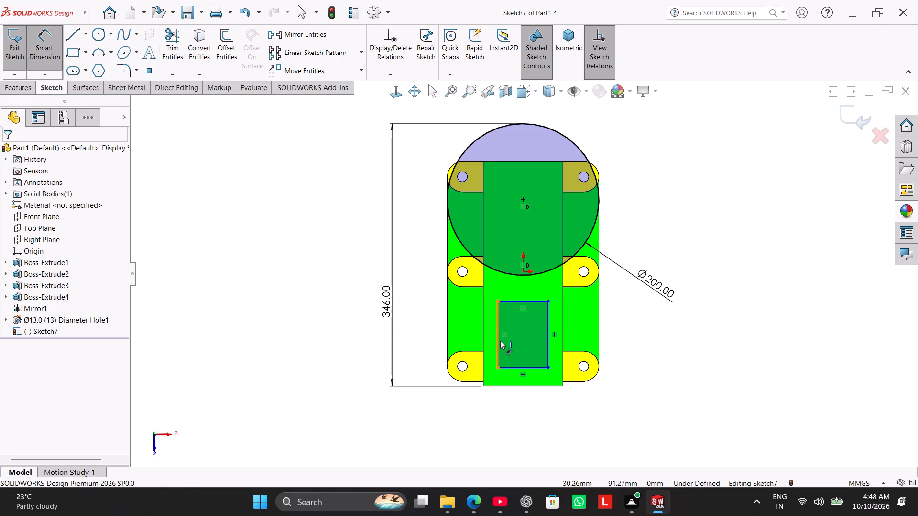
{"action": "left_click", "coordinate": [499, 339]}
{"action": "left_click", "coordinate": [434, 333]}
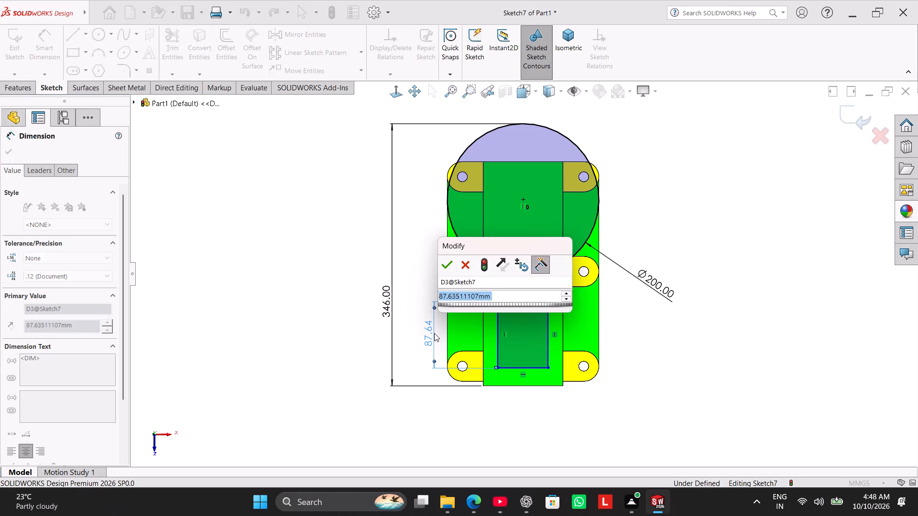
{"action": "type", "text": "105"}
{"action": "key", "text": "Return"}
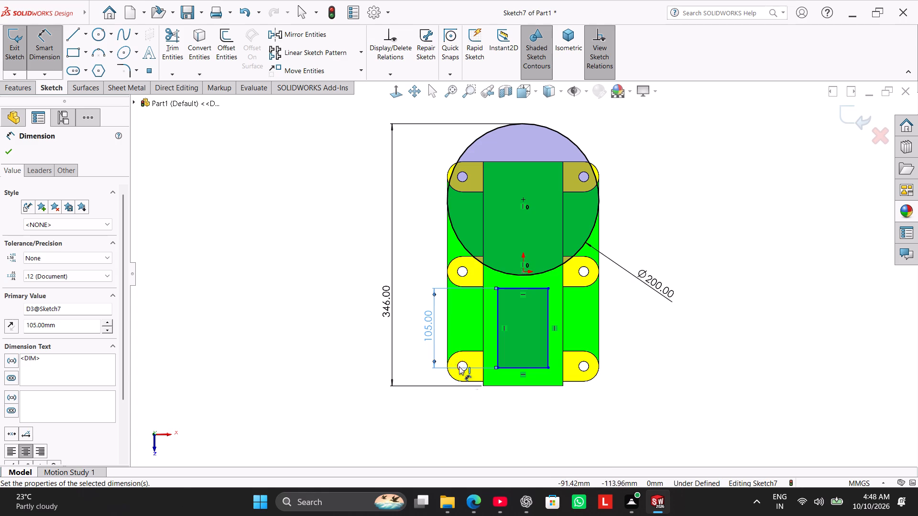
Dimension the rectangle's width across the block at 95 mm.
{"action": "left_click_drag", "start_coordinate": [526, 367], "coordinate": [526, 373]}
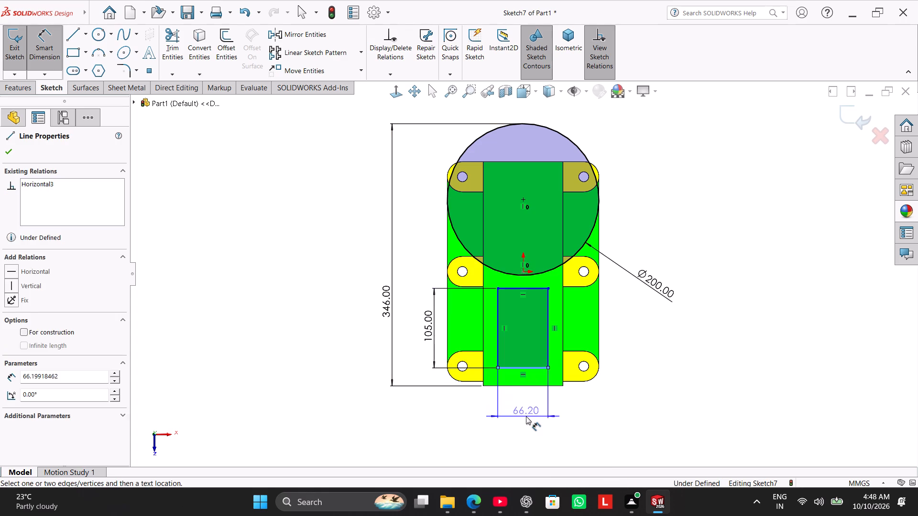
{"action": "left_click", "coordinate": [526, 416]}
{"action": "key", "text": "9"}
{"action": "key", "text": "5"}
{"action": "key", "text": "Return"}
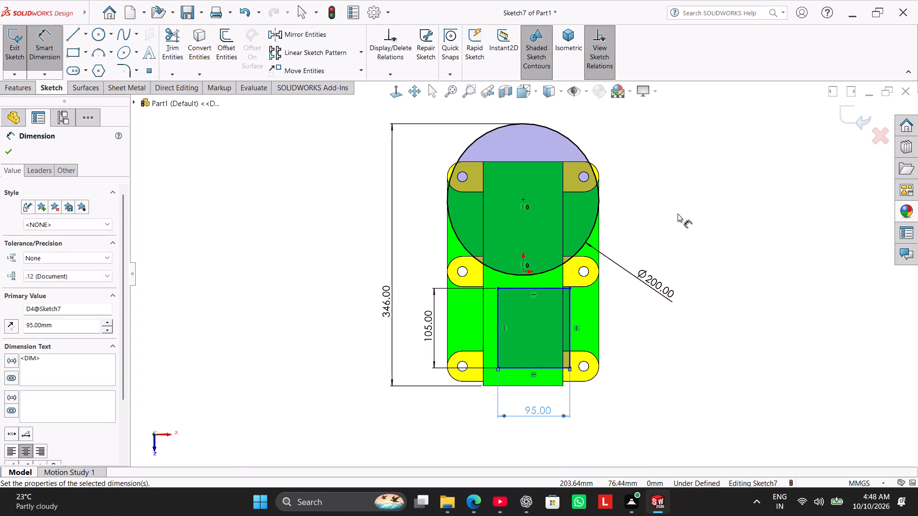
Change the rectangle's width dimension to 90 mm and finish dimensioning.
{"action": "double_click", "coordinate": [547, 406]}
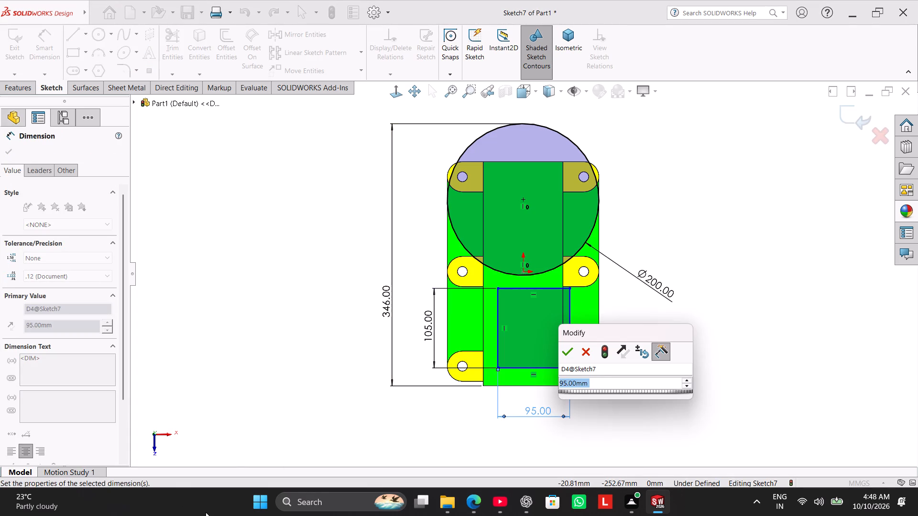
{"action": "type", "text": "90"}
{"action": "key", "text": "Return"}
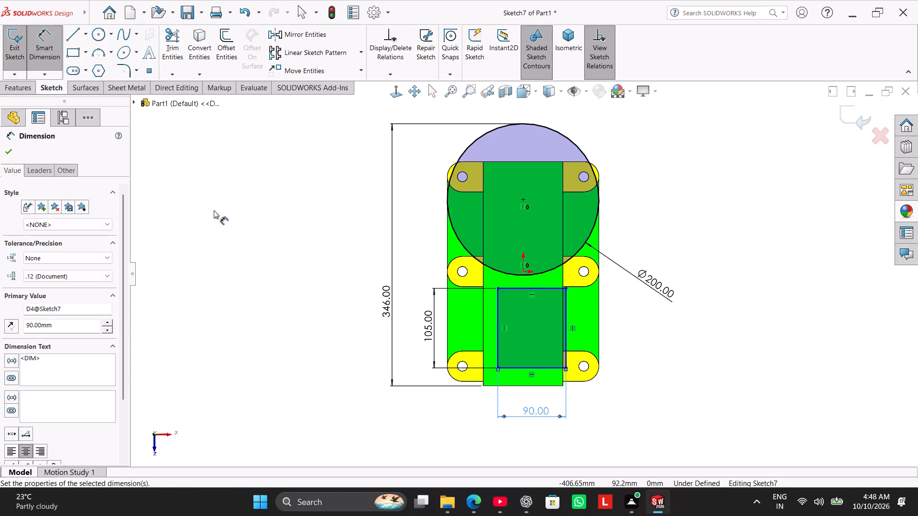
{"action": "right_click", "coordinate": [644, 177]}
{"action": "left_click", "coordinate": [675, 211]}
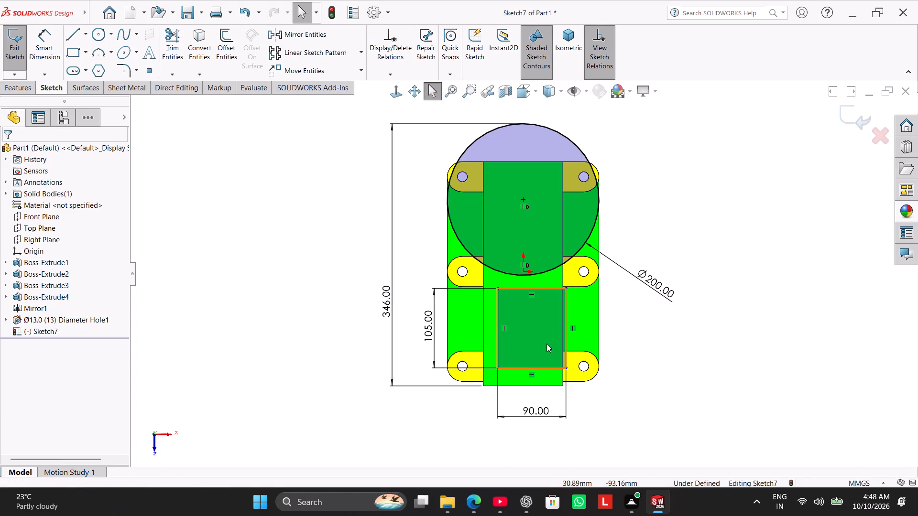
Dimension the distance from the circle's centre to the rectangle's near edge at 107.5 mm and finish dimensioning.
{"action": "left_click", "coordinate": [523, 273], "text": "ctrl"}
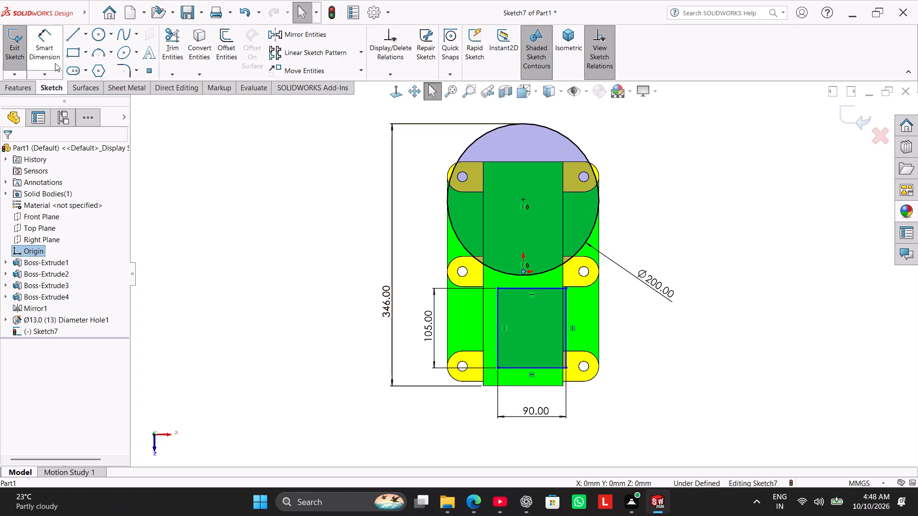
{"action": "left_click", "coordinate": [50, 50]}
{"action": "left_click", "coordinate": [524, 198]}
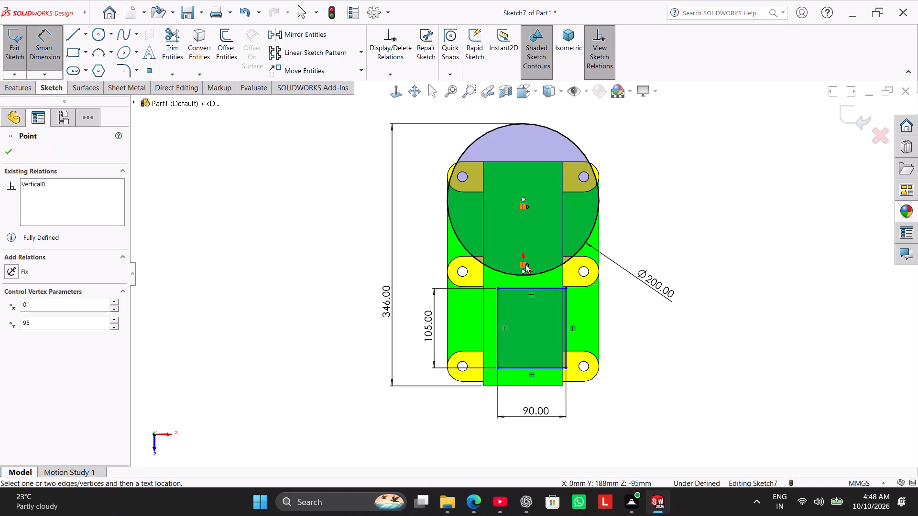
{"action": "left_click", "coordinate": [540, 287]}
{"action": "left_click", "coordinate": [433, 259]}
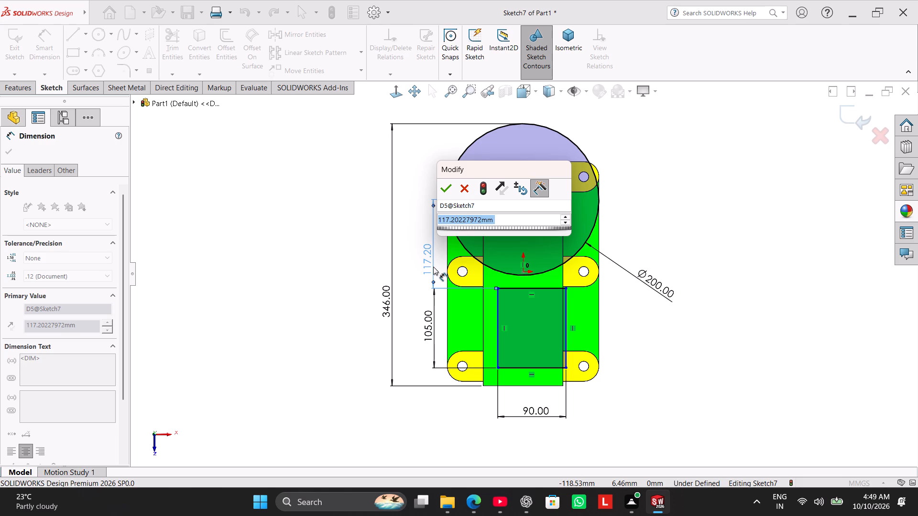
{"action": "type", "text": "10"}
{"action": "key", "text": "7"}
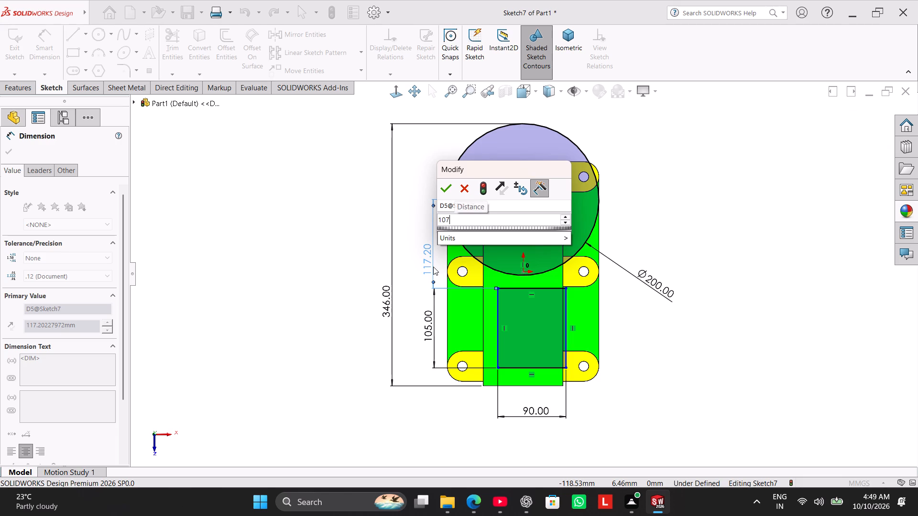
{"action": "type", "text": ".5"}
{"action": "key", "text": "Return"}
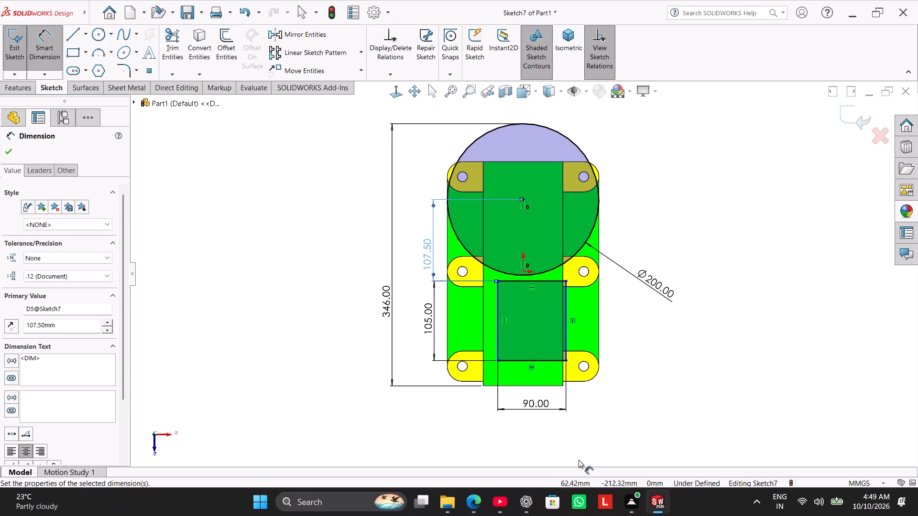
{"action": "right_click", "coordinate": [666, 186]}
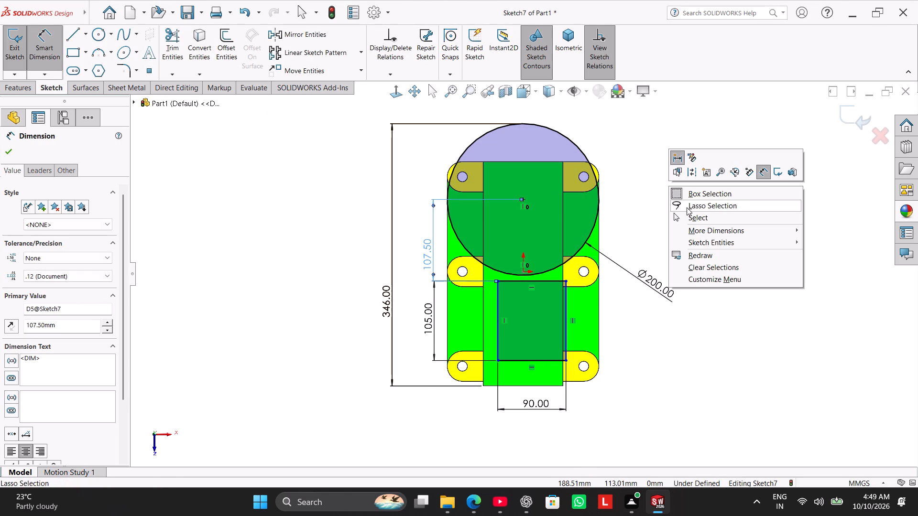
{"action": "left_click", "coordinate": [693, 213]}
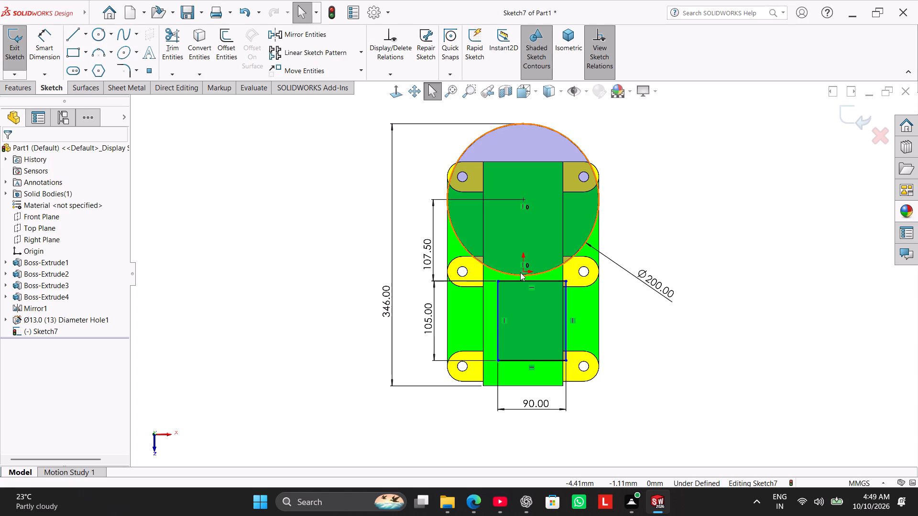
Add a vertical relation between the origin and the midpoint of the rectangle's edge nearest the circle.
{"action": "left_click", "coordinate": [521, 272], "text": "ctrl"}
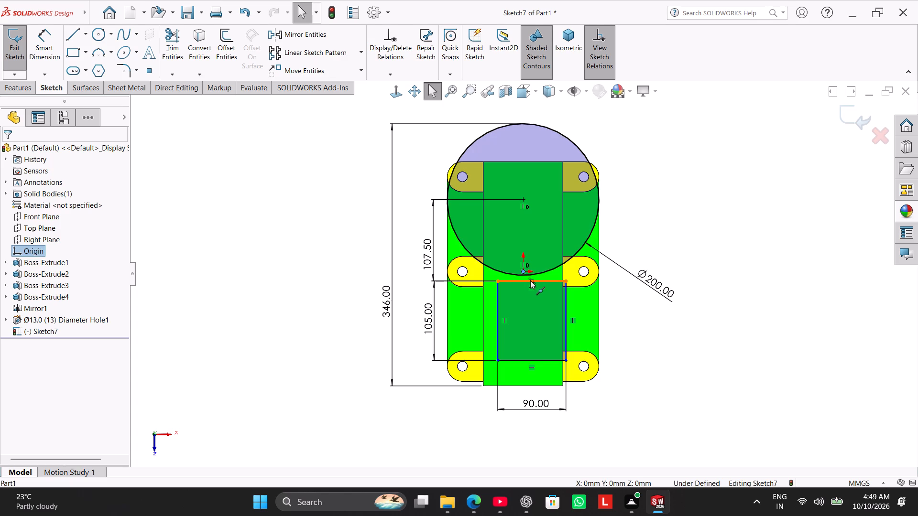
{"action": "left_click", "coordinate": [532, 281], "text": "ctrl"}
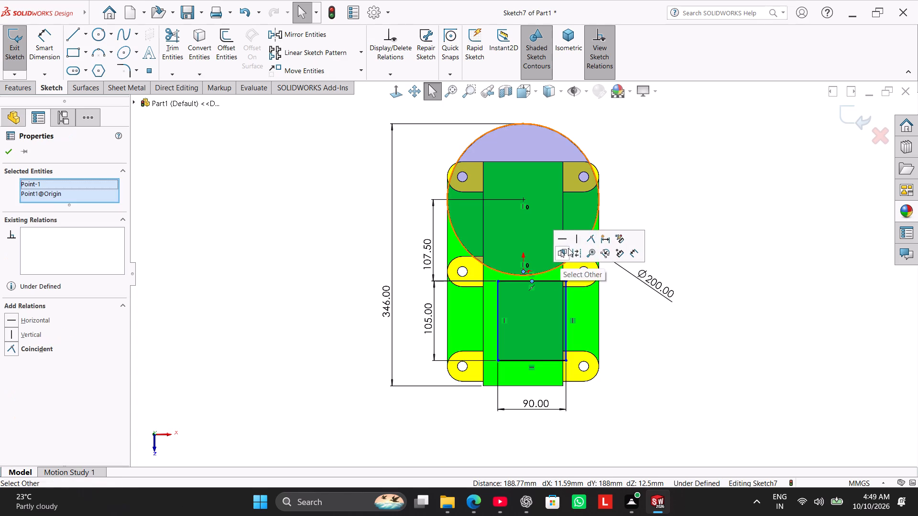
{"action": "left_click", "coordinate": [572, 242]}
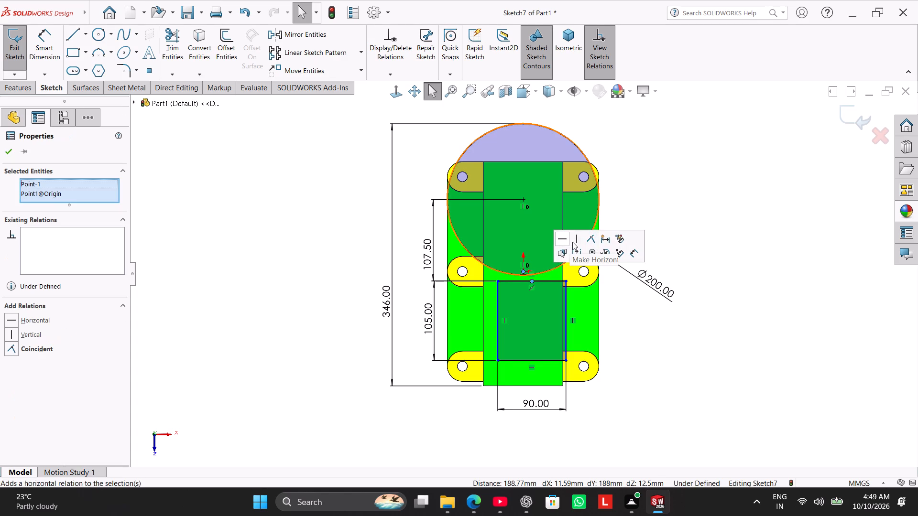
{"action": "left_click", "coordinate": [329, 283]}
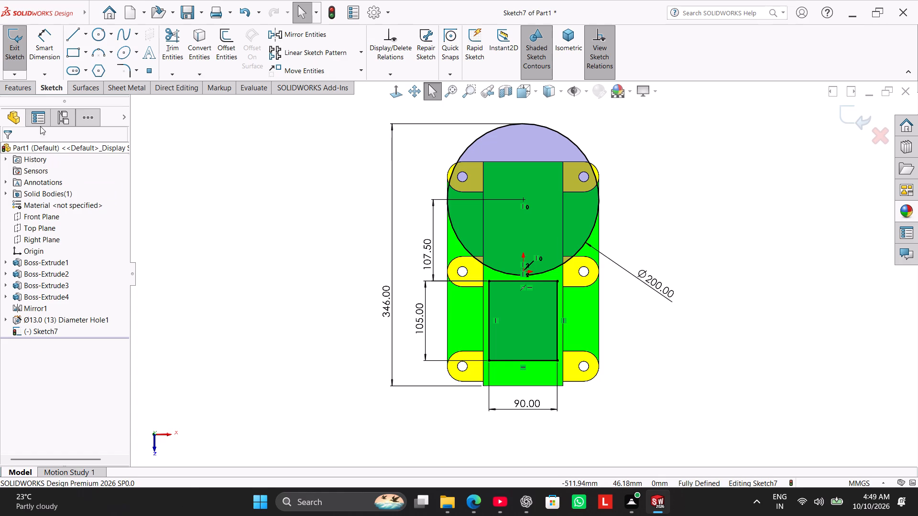
Set up a 13 mm blind boss extrusion using the full 200 mm circle as its only contour.
{"action": "left_click", "coordinate": [29, 90]}
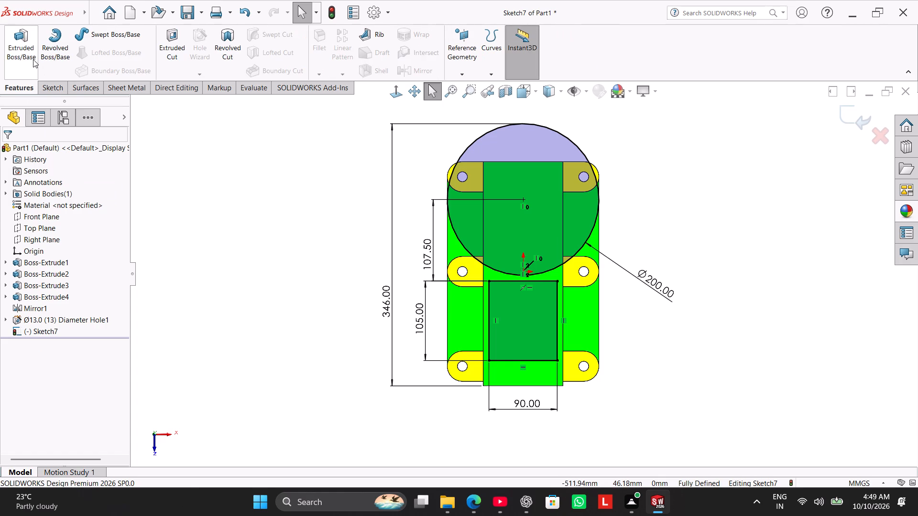
{"action": "left_click", "coordinate": [31, 58]}
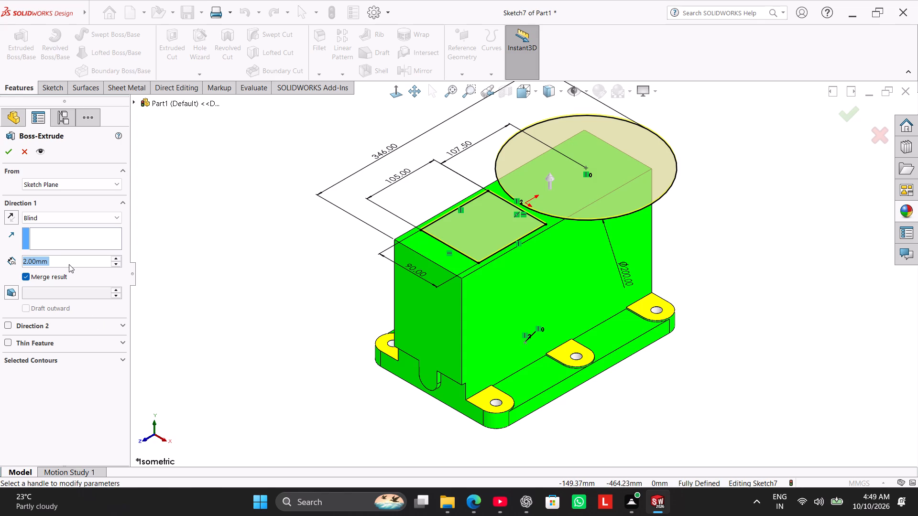
{"action": "left_click", "coordinate": [96, 359]}
{"action": "left_click", "coordinate": [98, 373]}
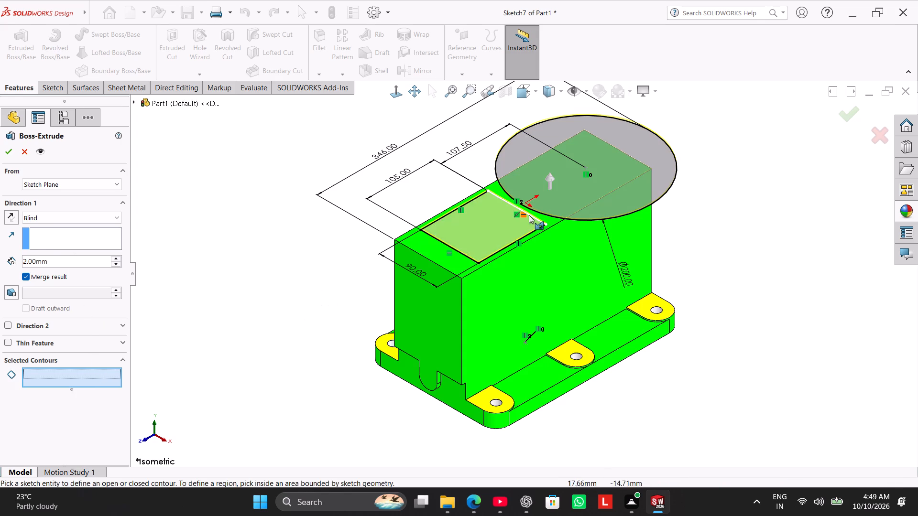
{"action": "left_click", "coordinate": [549, 211]}
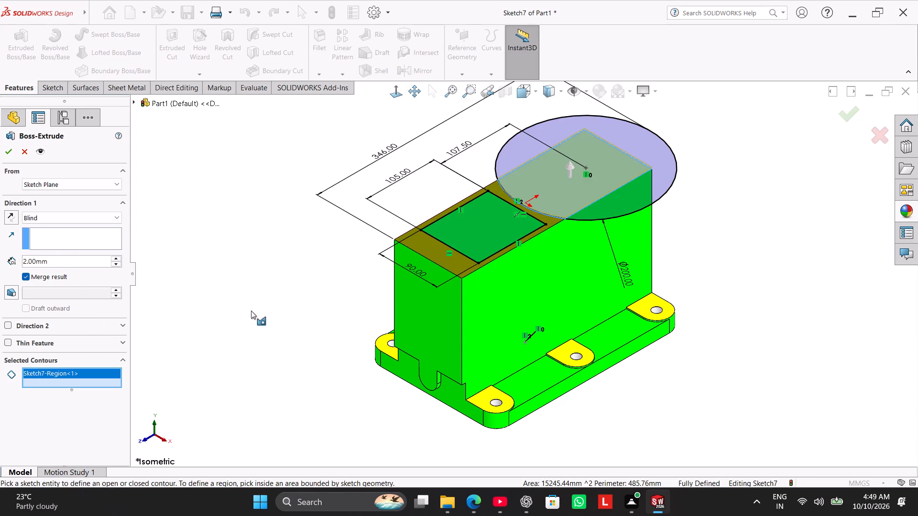
{"action": "middle_click_drag", "start_coordinate": [296, 304], "coordinate": [262, 290]}
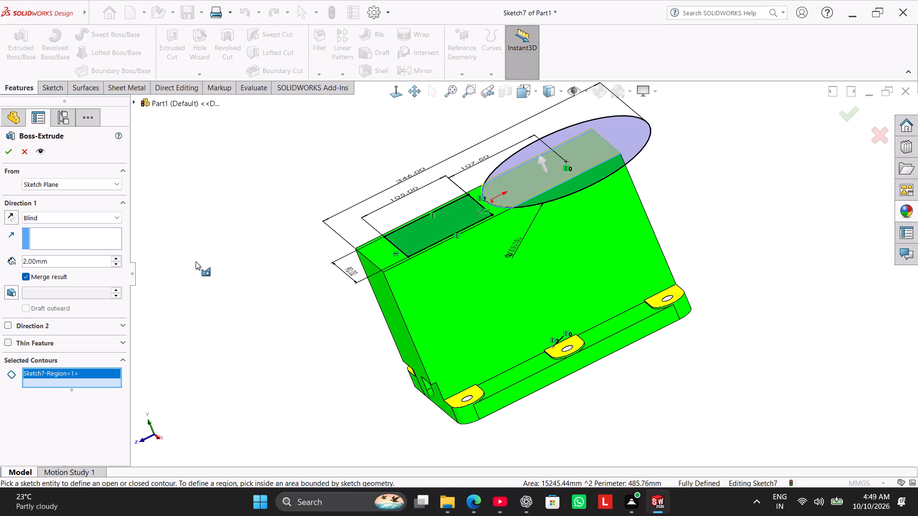
{"action": "double_click", "coordinate": [67, 265]}
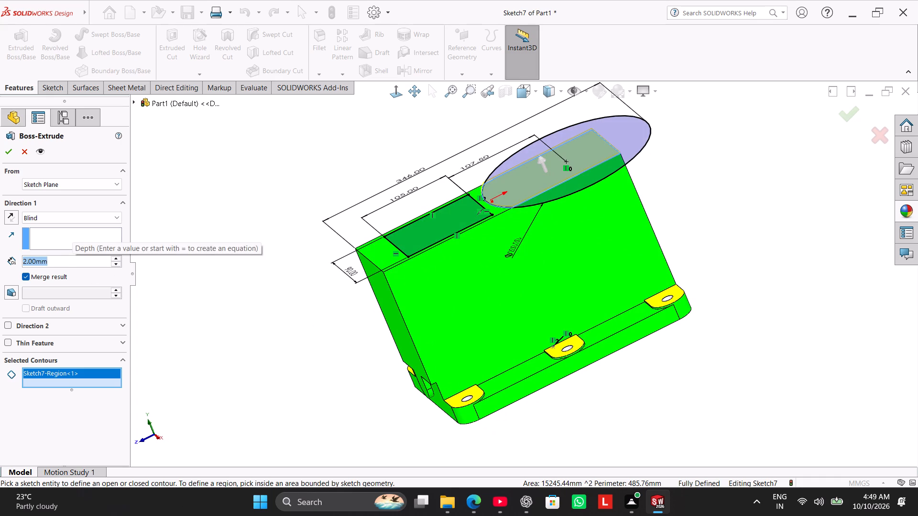
{"action": "type", "text": "13"}
{"action": "key", "text": "Return"}
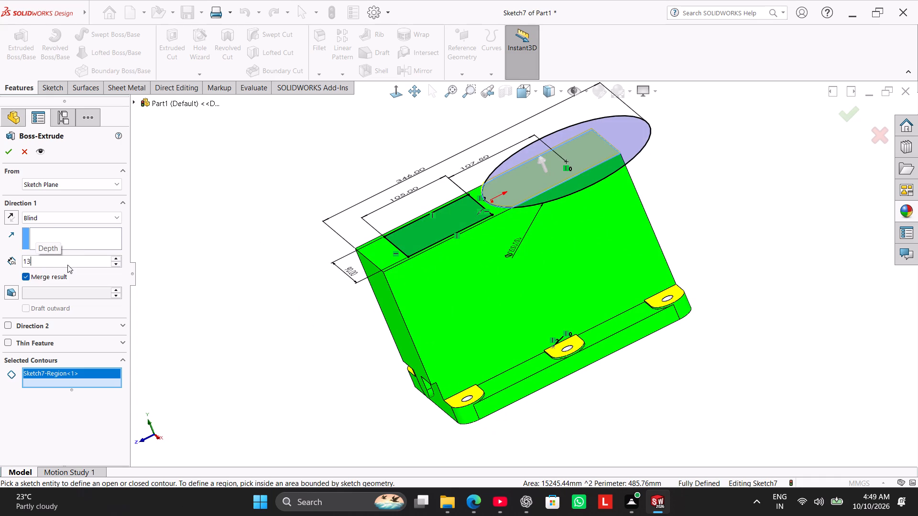
{"action": "middle_click_drag", "start_coordinate": [276, 221], "coordinate": [296, 243]}
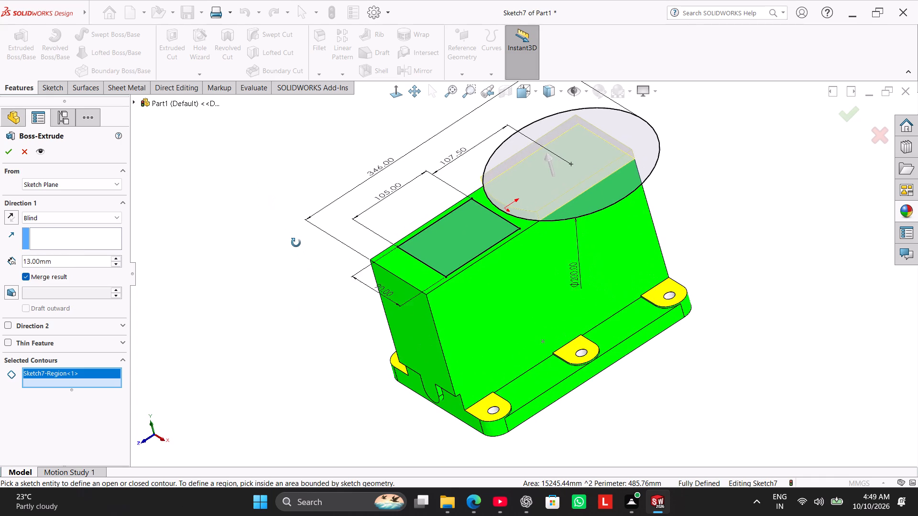
{"action": "middle_click_drag", "start_coordinate": [296, 243], "coordinate": [295, 241]}
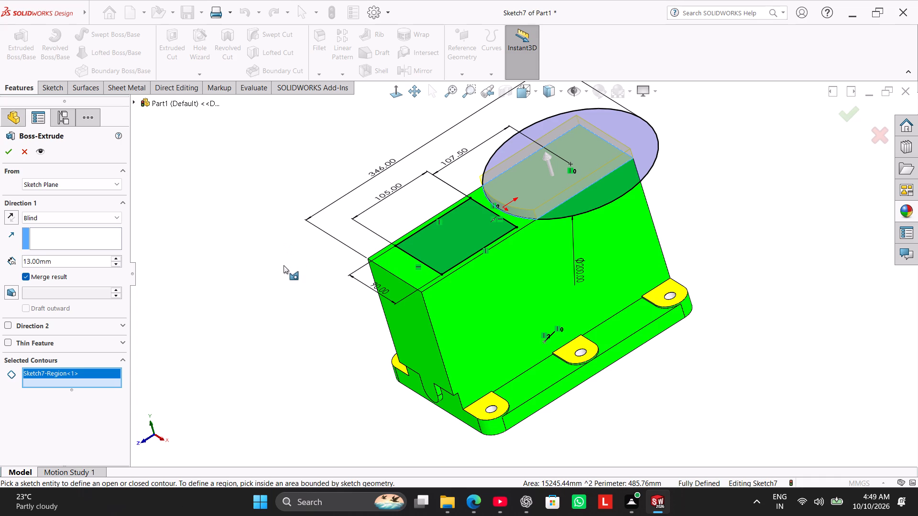
{"action": "right_click", "coordinate": [89, 372]}
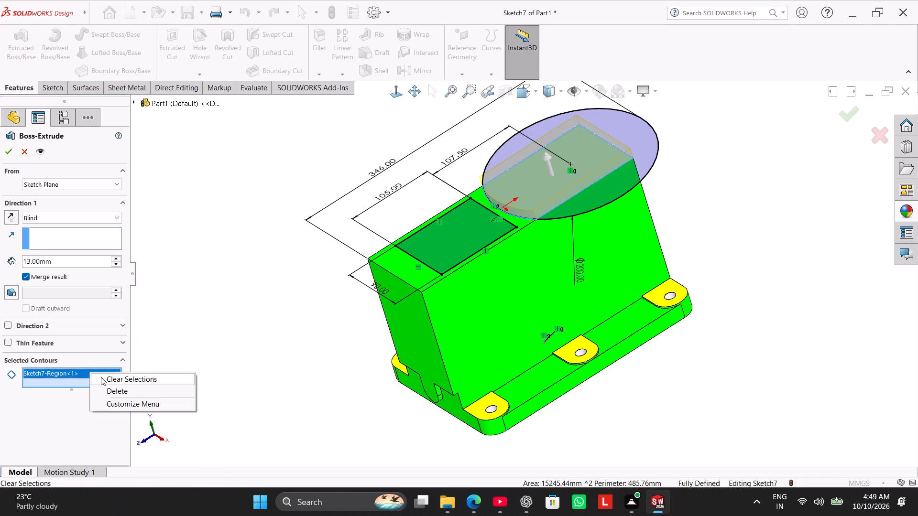
{"action": "left_click", "coordinate": [103, 377]}
{"action": "left_click", "coordinate": [623, 197]}
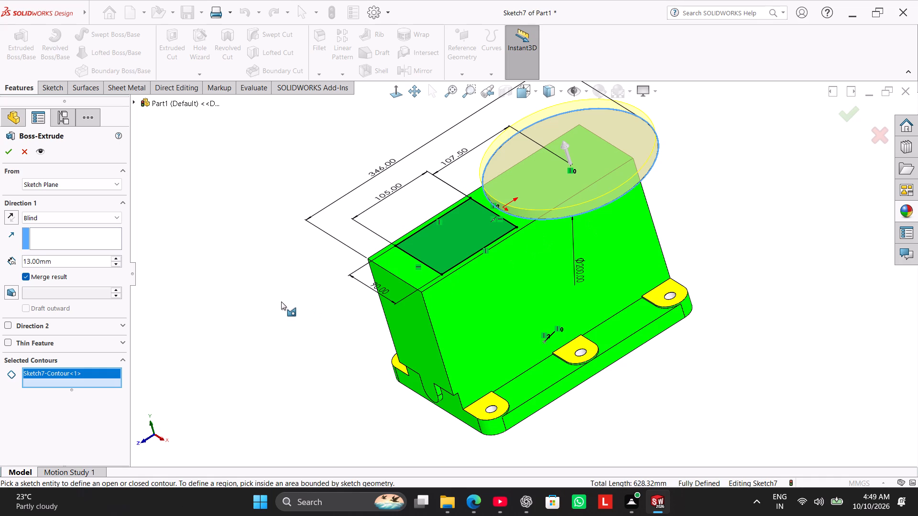
Start the circle's extrusion from a 3 mm offset, reverse its extrusion direction into the block, and accept the feature.
{"action": "left_click", "coordinate": [78, 186]}
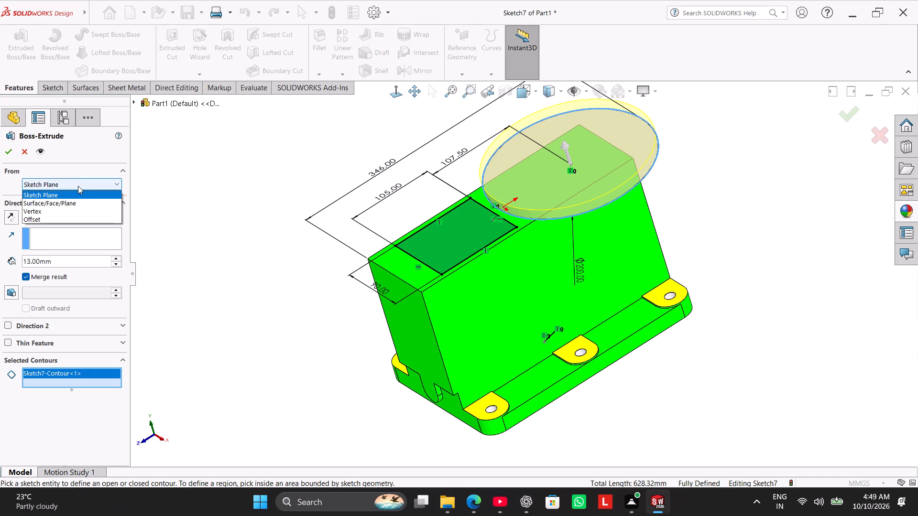
{"action": "left_click", "coordinate": [87, 224]}
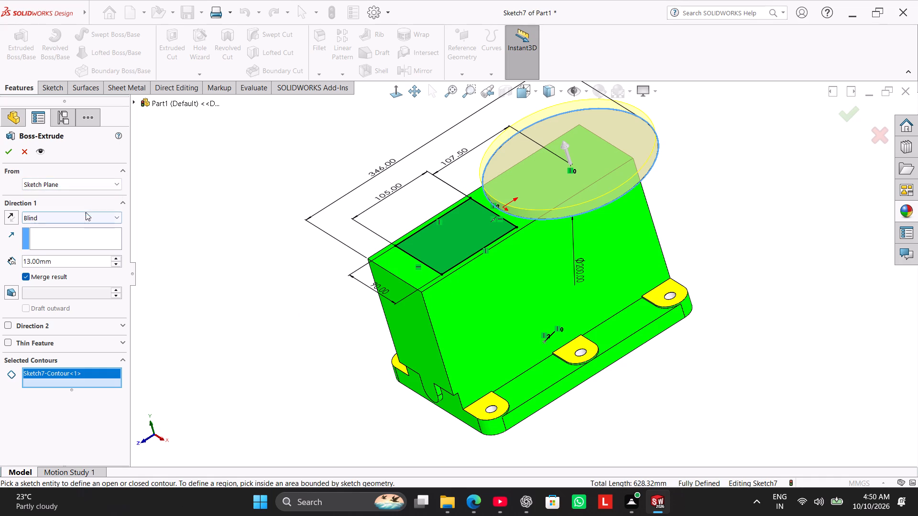
{"action": "left_click", "coordinate": [83, 190]}
{"action": "left_click", "coordinate": [86, 220]}
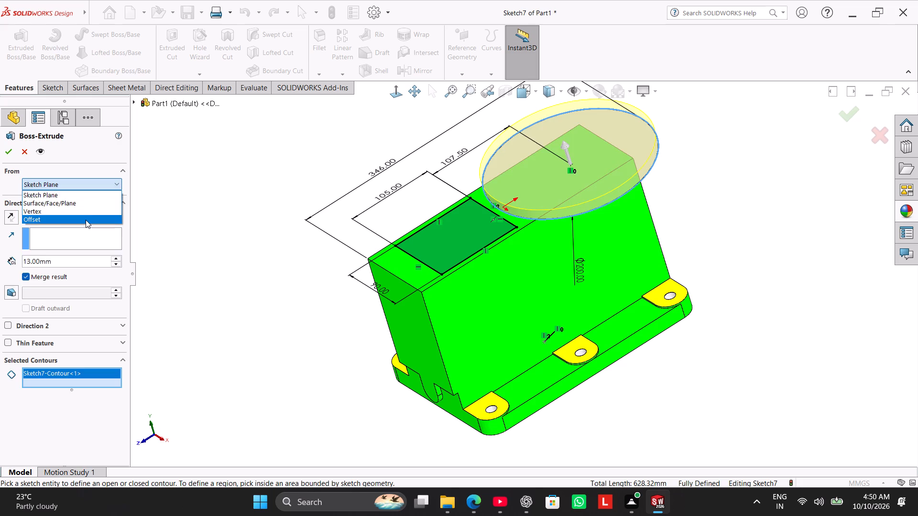
{"action": "double_click", "coordinate": [83, 205]}
{"action": "key", "text": "3"}
{"action": "key", "text": "Return"}
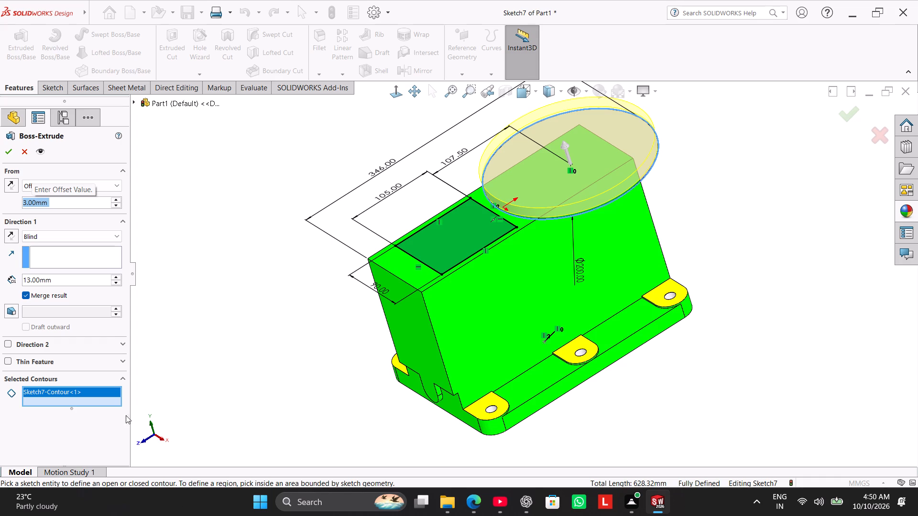
{"action": "left_click", "coordinate": [11, 234]}
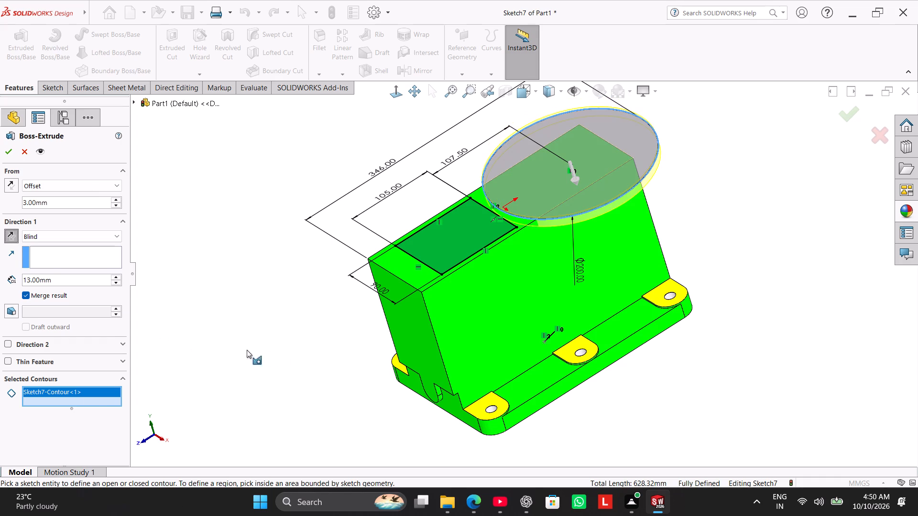
{"action": "middle_click_drag", "start_coordinate": [271, 333], "coordinate": [266, 241]}
{"action": "scroll", "coordinate": [514, 183], "scroll_direction": "down", "scroll_amount": 3}
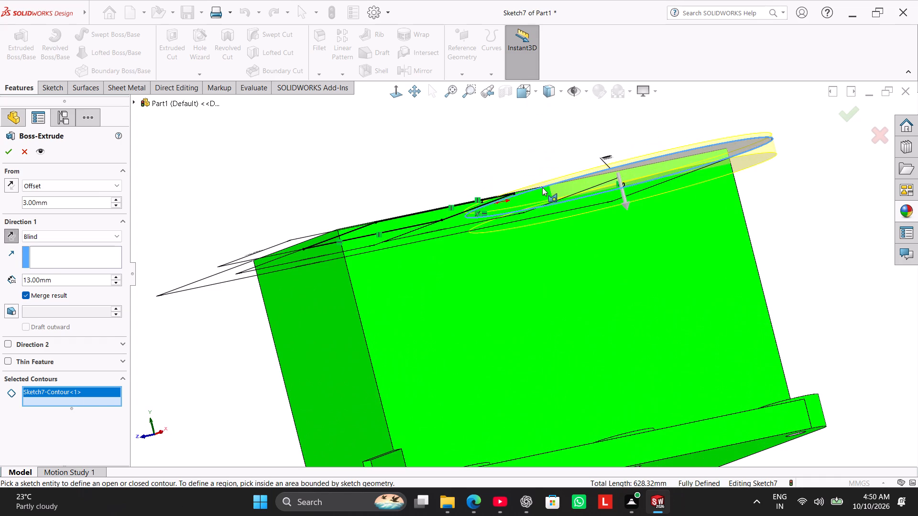
{"action": "middle_click_drag", "start_coordinate": [526, 161], "coordinate": [527, 177]}
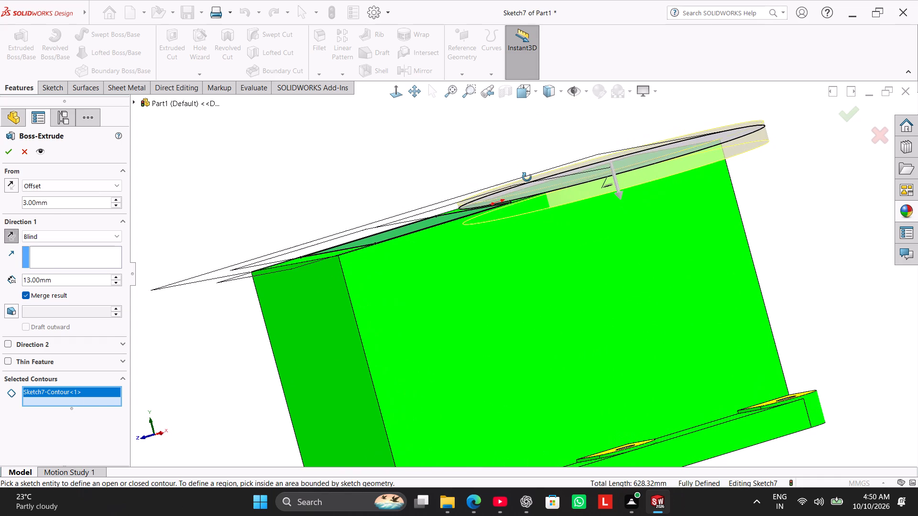
{"action": "middle_click_drag", "start_coordinate": [527, 177], "coordinate": [514, 189]}
{"action": "scroll", "coordinate": [514, 189], "scroll_direction": "down", "scroll_amount": 1}
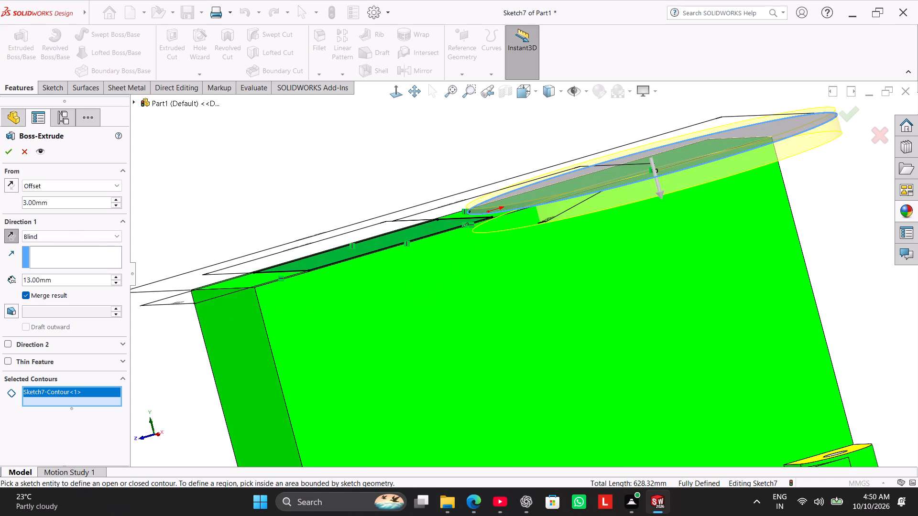
{"action": "left_click", "coordinate": [6, 152]}
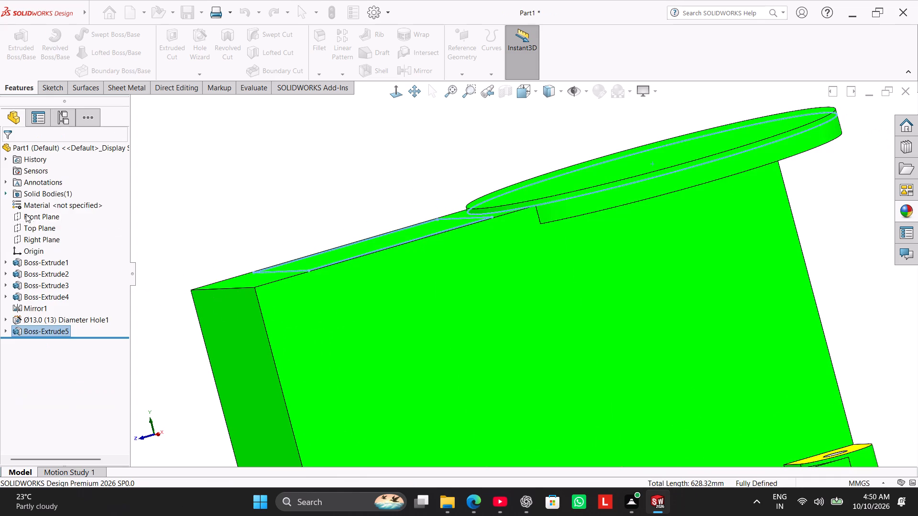
{"action": "left_click", "coordinate": [240, 229]}
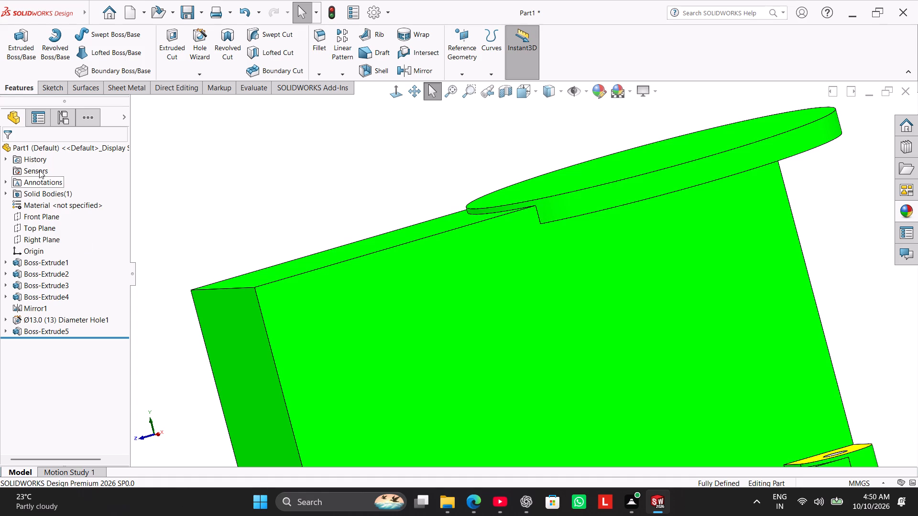
Start a boss extrusion from the existing disc-and-rectangle sketch, replacing its contour selection with only the rectangle region.
{"action": "left_click", "coordinate": [33, 57]}
{"action": "left_click", "coordinate": [133, 107]}
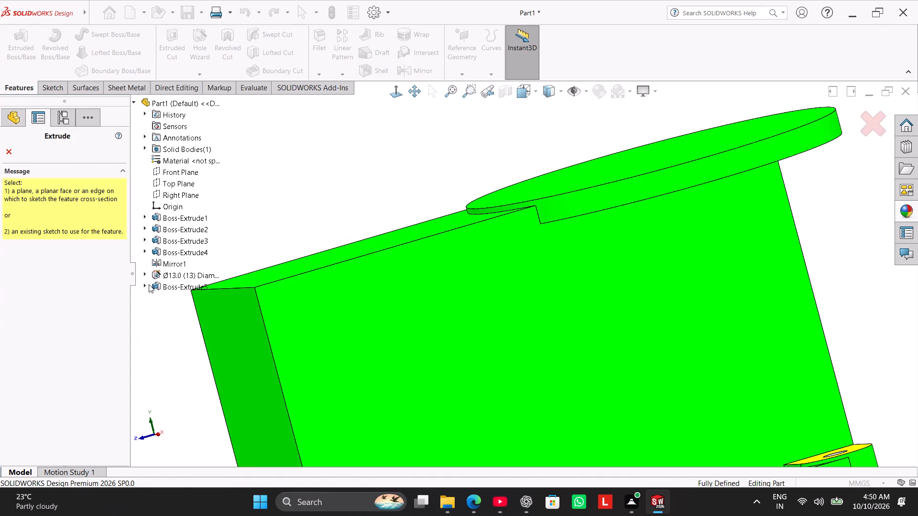
{"action": "left_click", "coordinate": [149, 284]}
{"action": "left_click", "coordinate": [171, 294]}
{"action": "scroll", "coordinate": [293, 327], "scroll_direction": "up", "scroll_amount": 2}
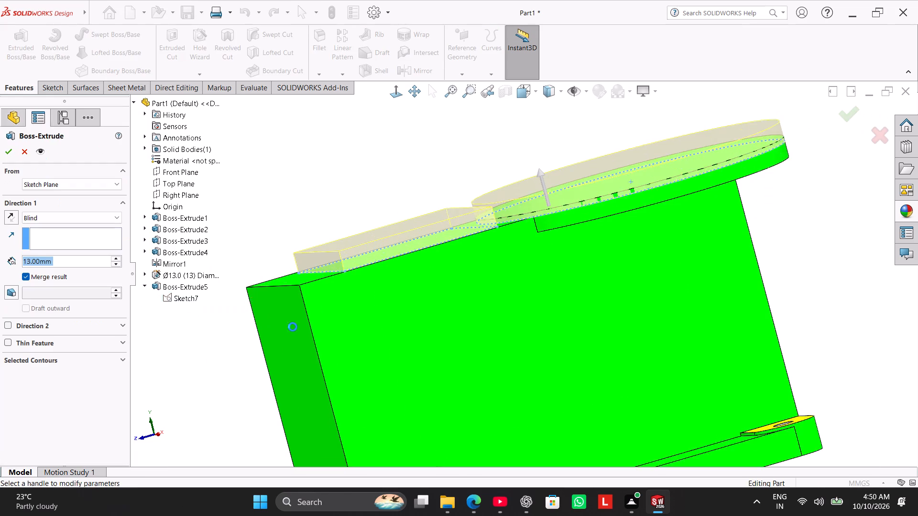
{"action": "scroll", "coordinate": [293, 327], "scroll_direction": "up", "scroll_amount": 1}
{"action": "left_click", "coordinate": [113, 364]}
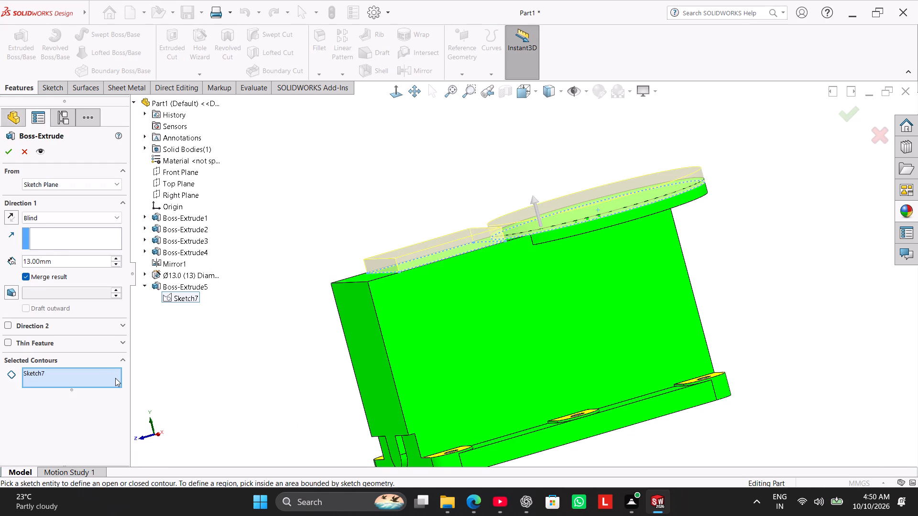
{"action": "right_click", "coordinate": [115, 378]}
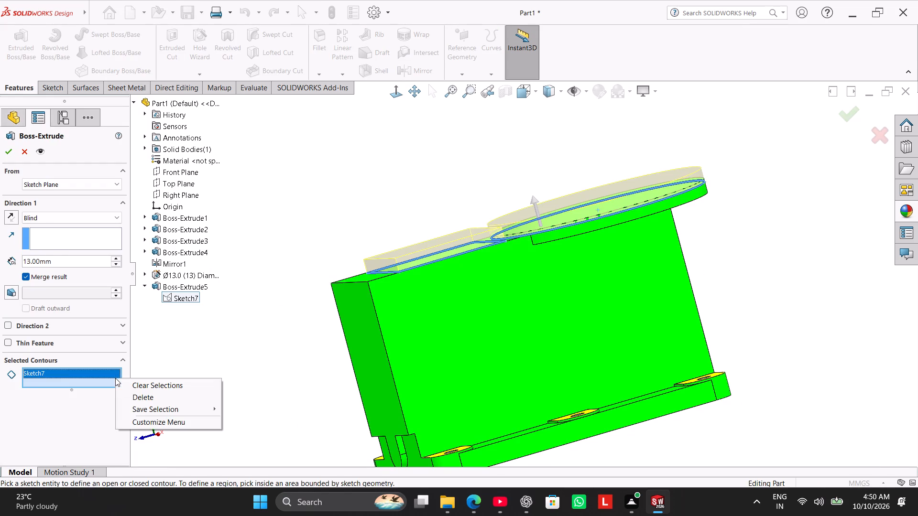
{"action": "left_click", "coordinate": [129, 382]}
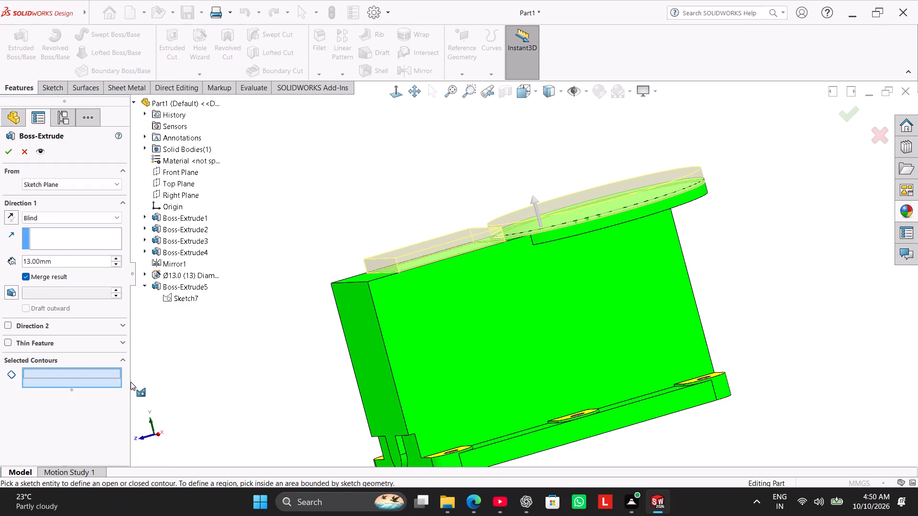
{"action": "middle_click_drag", "start_coordinate": [256, 262], "coordinate": [257, 263]}
{"action": "middle_click_drag", "start_coordinate": [257, 263], "coordinate": [276, 309]}
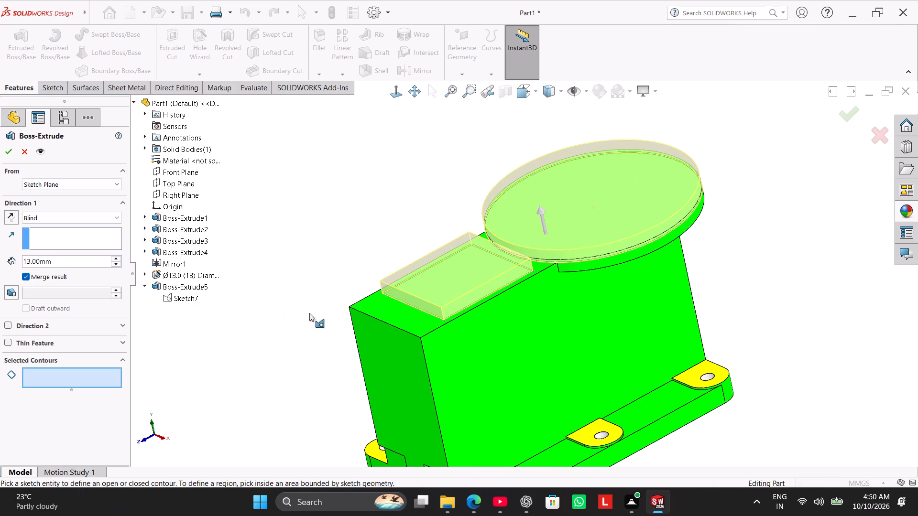
{"action": "left_click", "coordinate": [419, 295]}
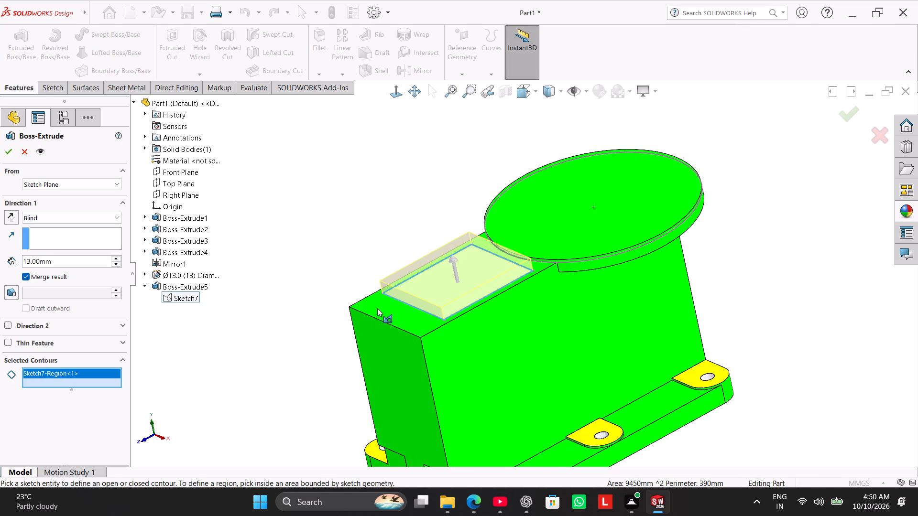
Set the rectangle's extrusion depth to 3 mm and accept the feature.
{"action": "middle_click_drag", "start_coordinate": [341, 291], "coordinate": [352, 315]}
{"action": "double_click", "coordinate": [93, 260]}
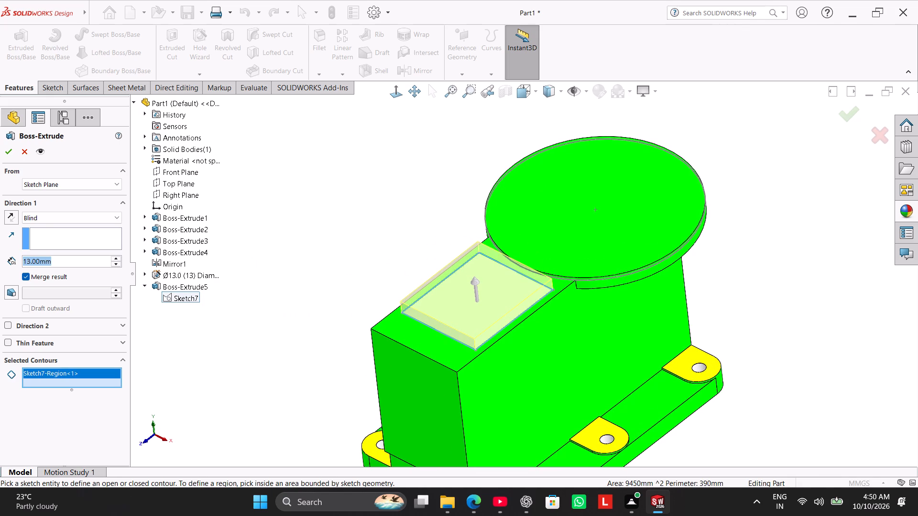
{"action": "key", "text": "3"}
{"action": "key", "text": "Return"}
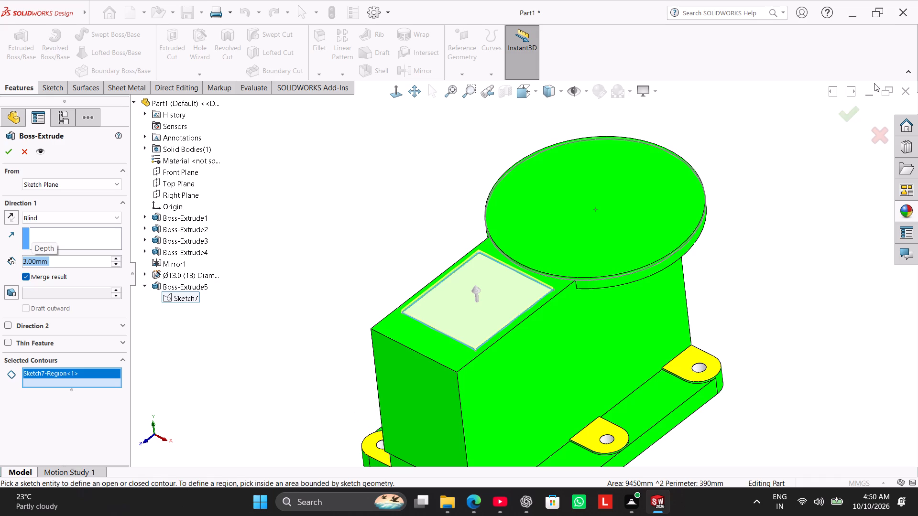
{"action": "left_click", "coordinate": [6, 155]}
{"action": "left_click", "coordinate": [276, 223]}
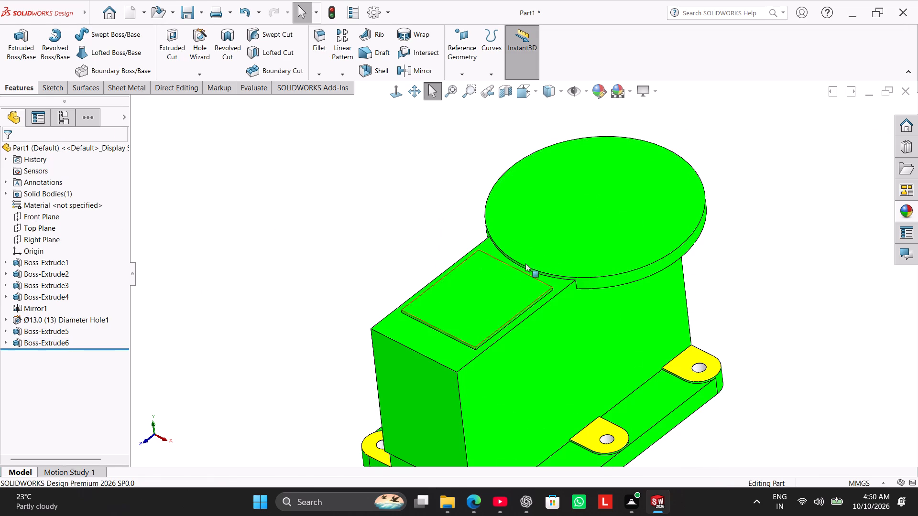
Colour the top faces of the disc and the rectangular pad yellow.
{"action": "left_click", "coordinate": [572, 224], "text": "ctrl"}
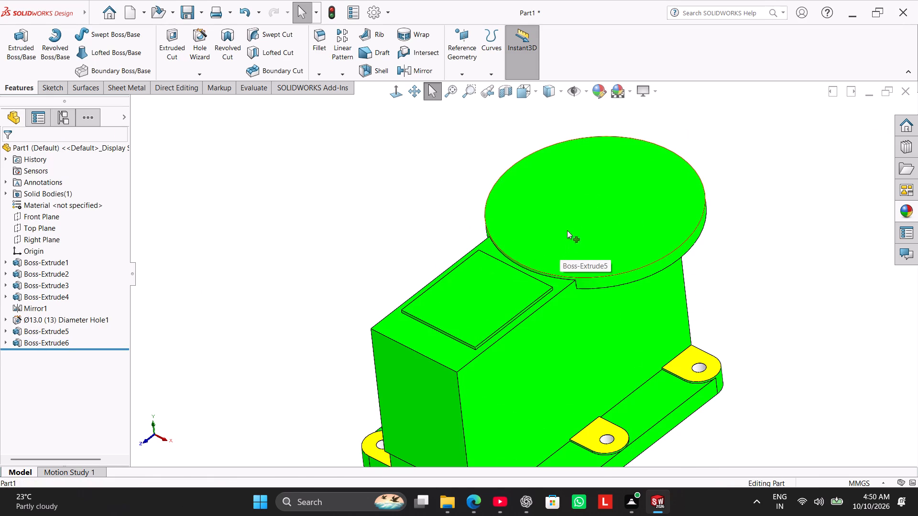
{"action": "left_click", "coordinate": [495, 292], "text": "ctrl"}
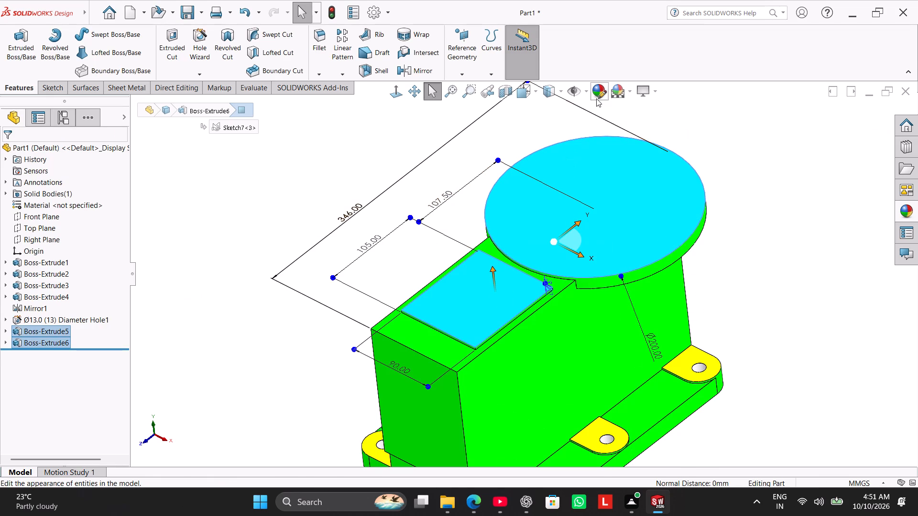
{"action": "left_click", "coordinate": [596, 98]}
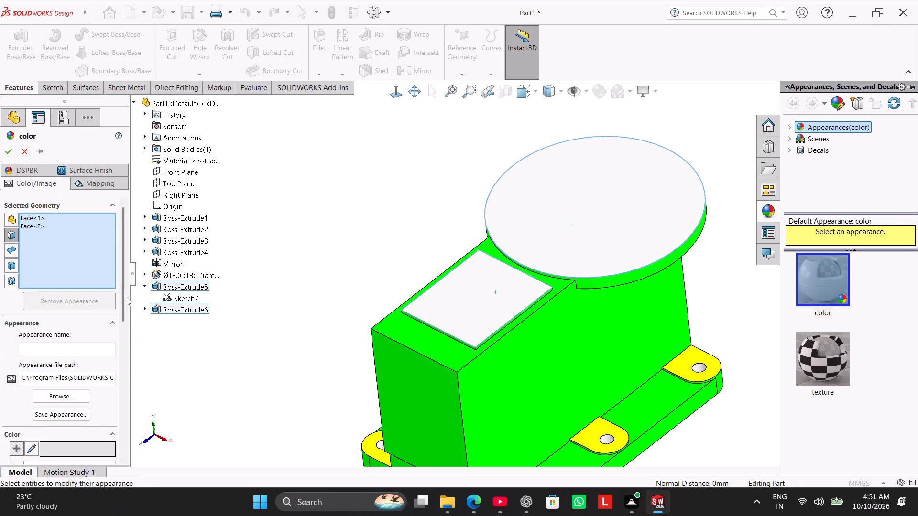
{"action": "left_click_drag", "start_coordinate": [125, 292], "coordinate": [123, 351]}
{"action": "left_click", "coordinate": [54, 370]}
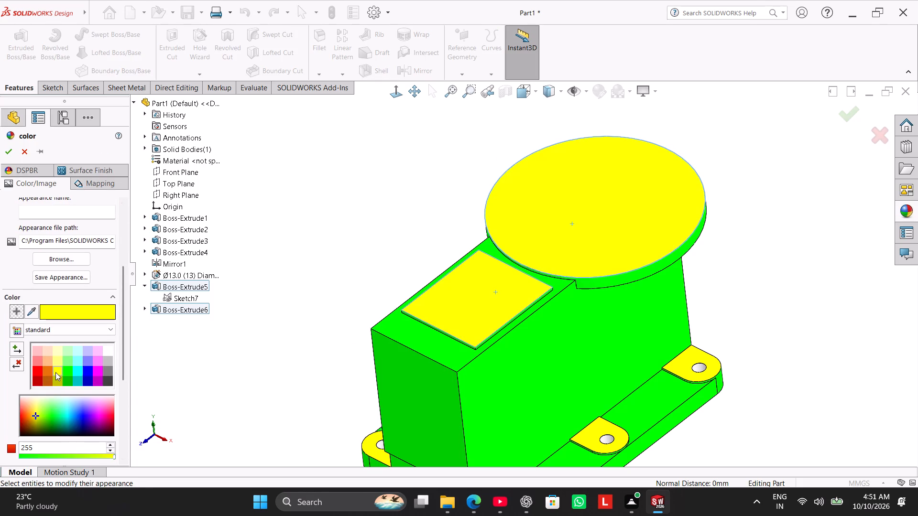
{"action": "left_click", "coordinate": [10, 154]}
Sketch a circle about 85.5 mm in diameter on the block's end face beneath the disc, centred directly above the origin.
{"action": "right_click_drag", "start_coordinate": [250, 269], "coordinate": [404, 204]}
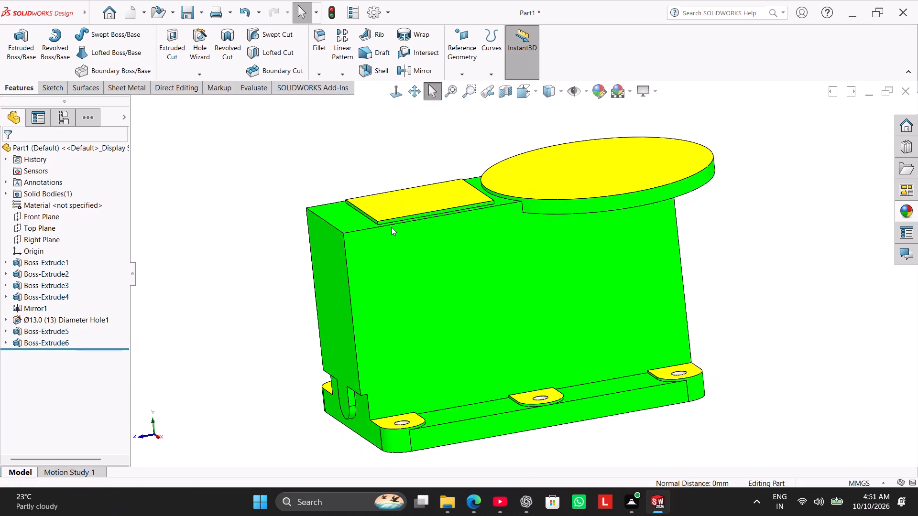
{"action": "right_click_drag", "start_coordinate": [252, 271], "coordinate": [454, 153]}
{"action": "left_click", "coordinate": [277, 258]}
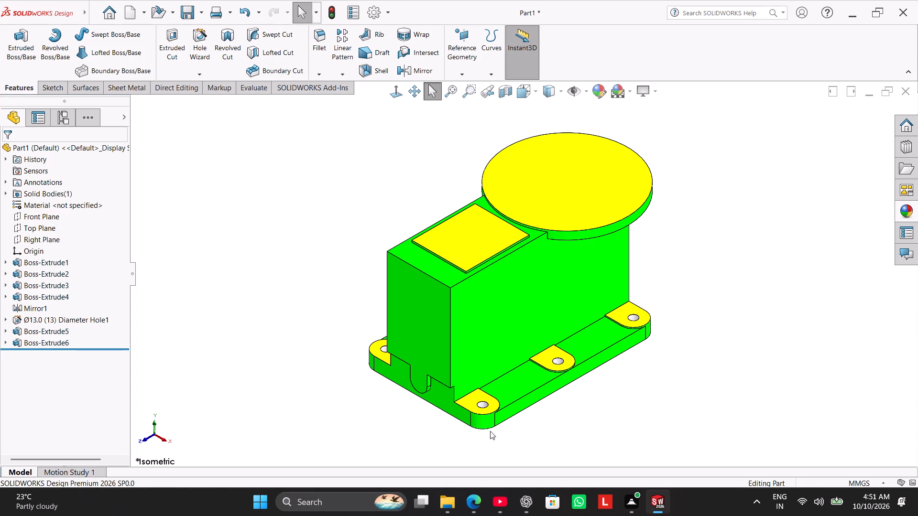
{"action": "scroll", "coordinate": [677, 255], "scroll_direction": "down", "scroll_amount": 1}
{"action": "middle_click_drag", "start_coordinate": [677, 255], "coordinate": [502, 361]}
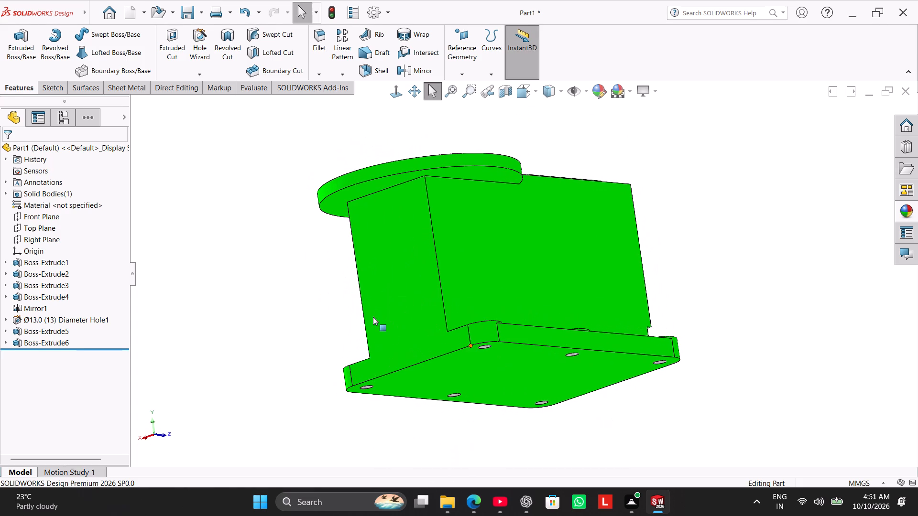
{"action": "right_click", "coordinate": [387, 292]}
{"action": "left_click", "coordinate": [411, 267]}
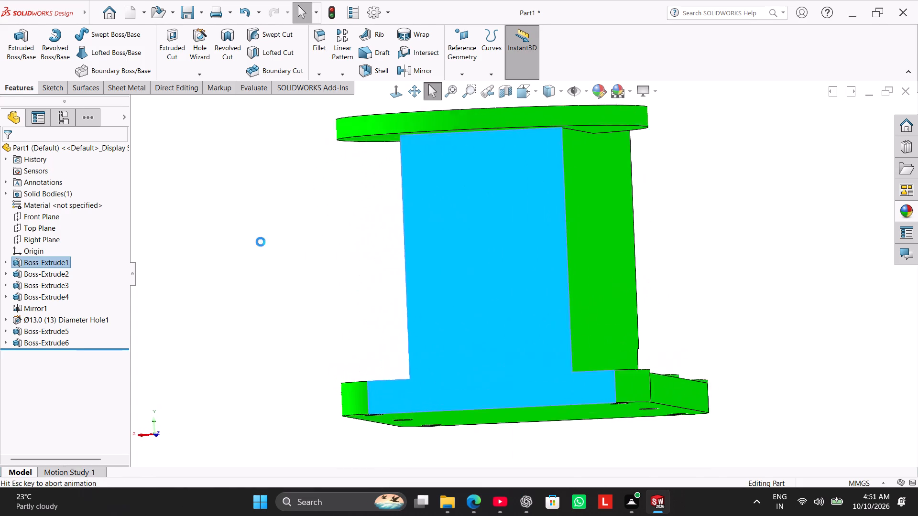
{"action": "left_click", "coordinate": [100, 32]}
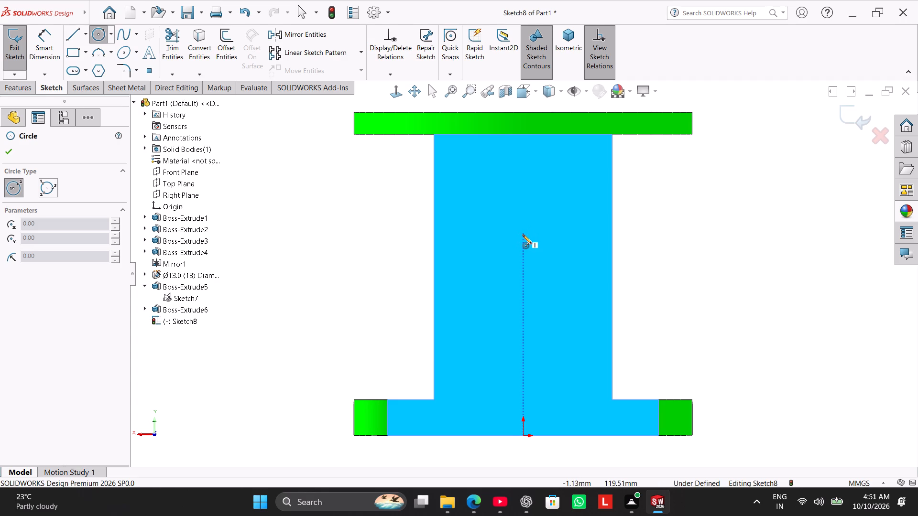
{"action": "left_click", "coordinate": [523, 235]}
{"action": "left_click", "coordinate": [558, 298]}
{"action": "right_click", "coordinate": [343, 255]}
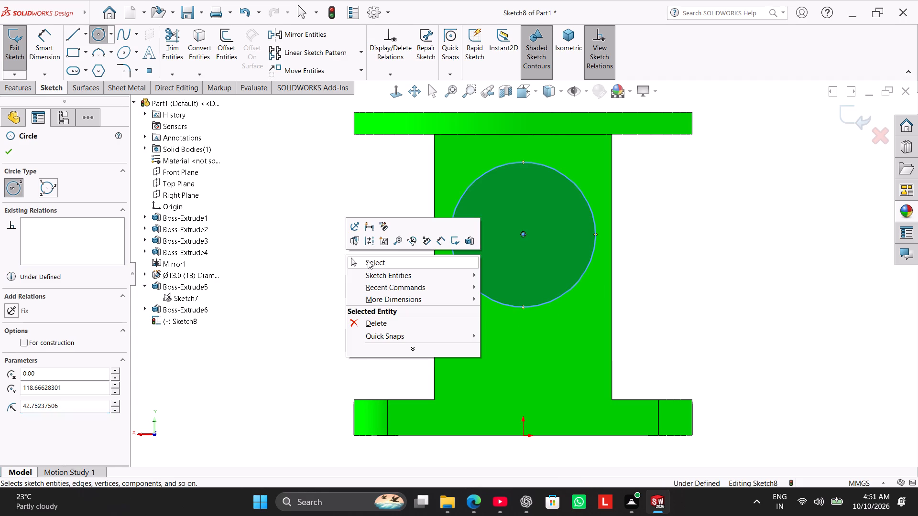
{"action": "left_click", "coordinate": [368, 260]}
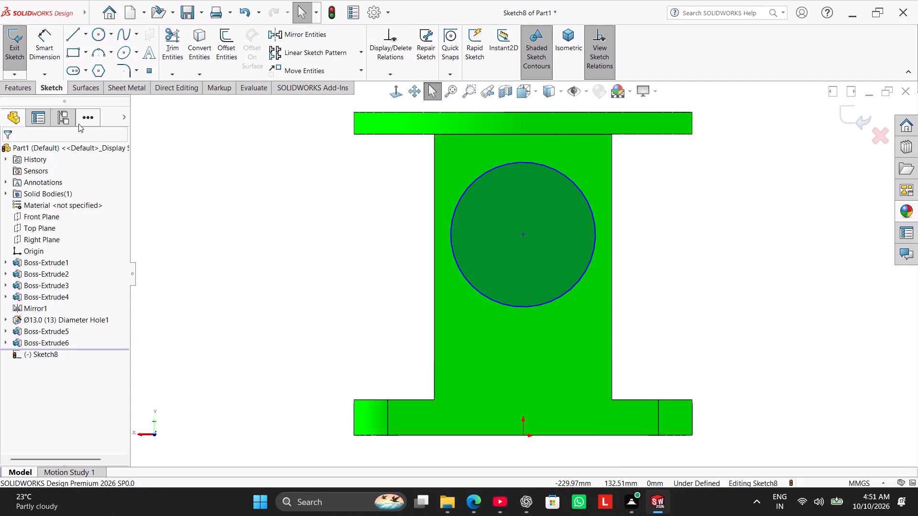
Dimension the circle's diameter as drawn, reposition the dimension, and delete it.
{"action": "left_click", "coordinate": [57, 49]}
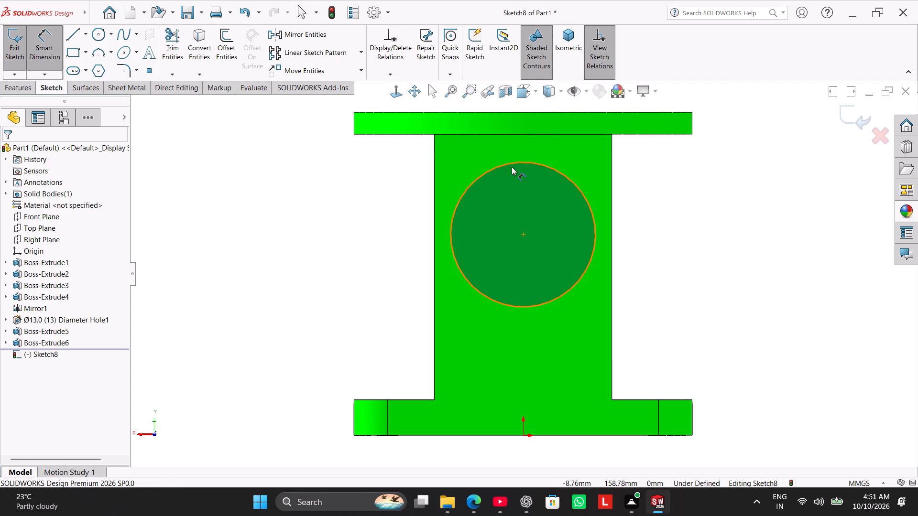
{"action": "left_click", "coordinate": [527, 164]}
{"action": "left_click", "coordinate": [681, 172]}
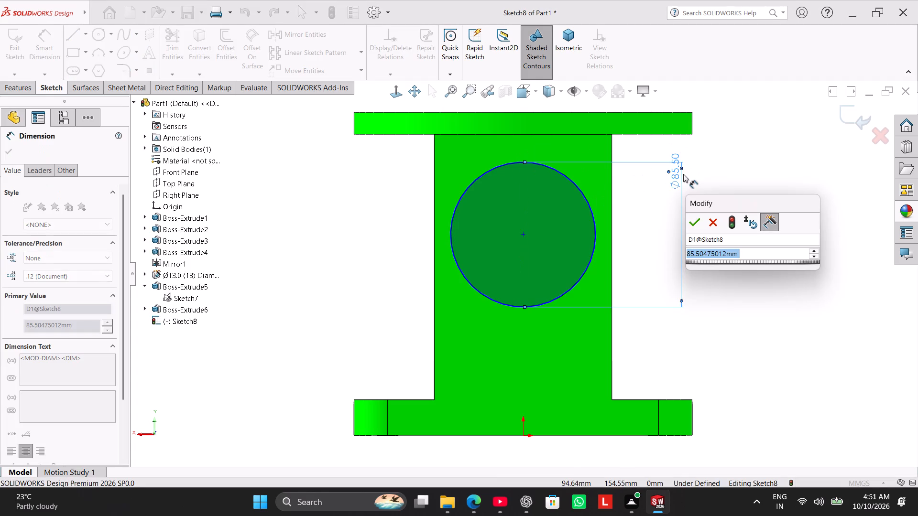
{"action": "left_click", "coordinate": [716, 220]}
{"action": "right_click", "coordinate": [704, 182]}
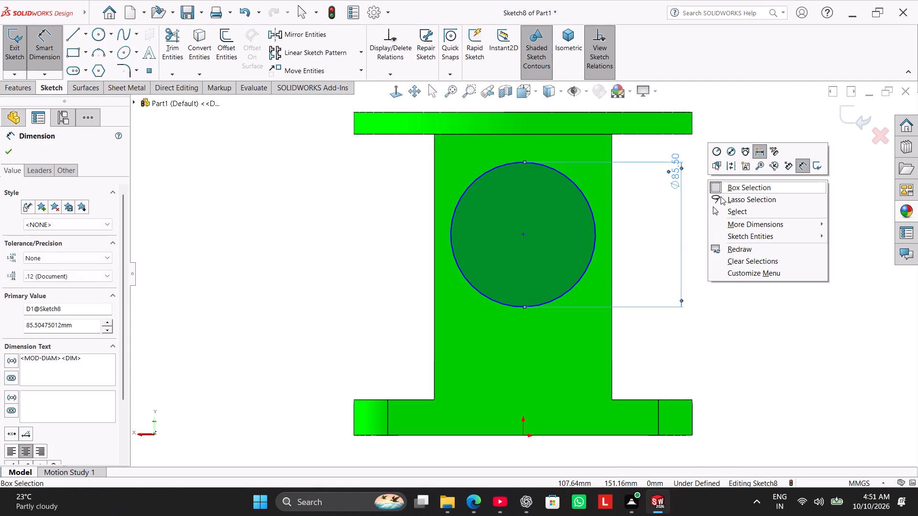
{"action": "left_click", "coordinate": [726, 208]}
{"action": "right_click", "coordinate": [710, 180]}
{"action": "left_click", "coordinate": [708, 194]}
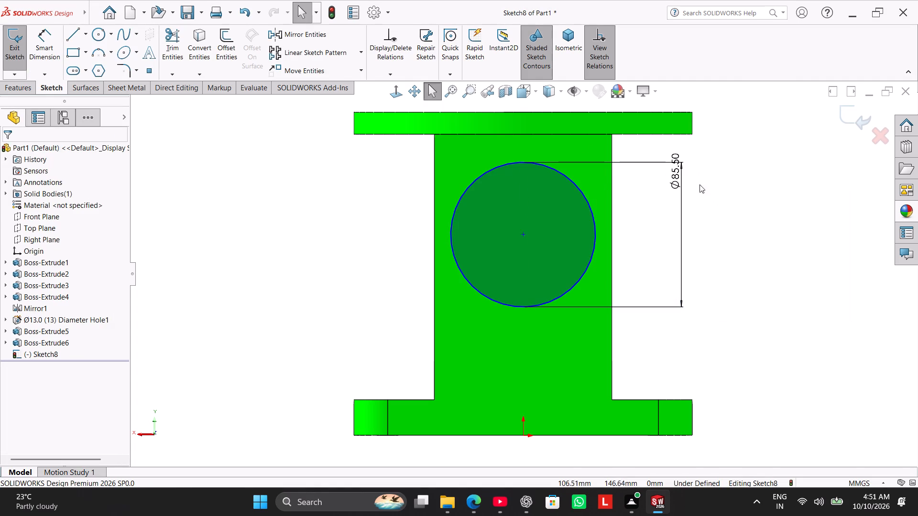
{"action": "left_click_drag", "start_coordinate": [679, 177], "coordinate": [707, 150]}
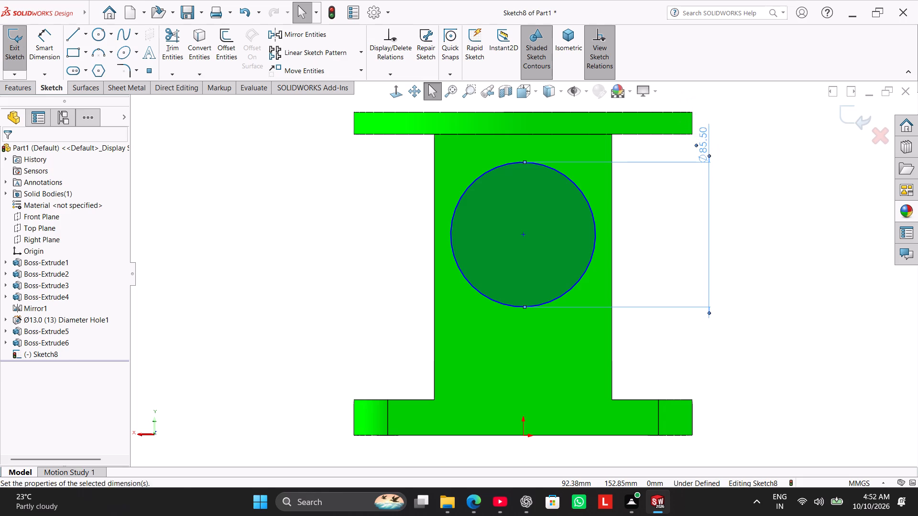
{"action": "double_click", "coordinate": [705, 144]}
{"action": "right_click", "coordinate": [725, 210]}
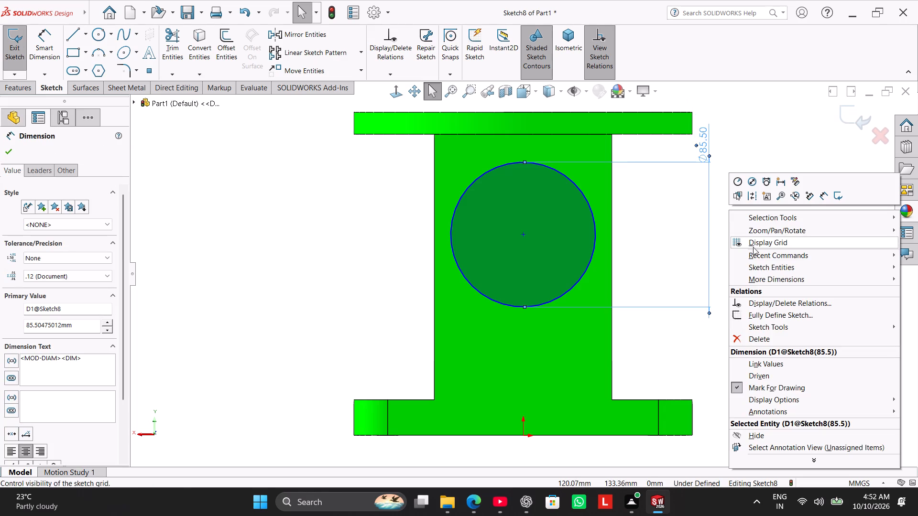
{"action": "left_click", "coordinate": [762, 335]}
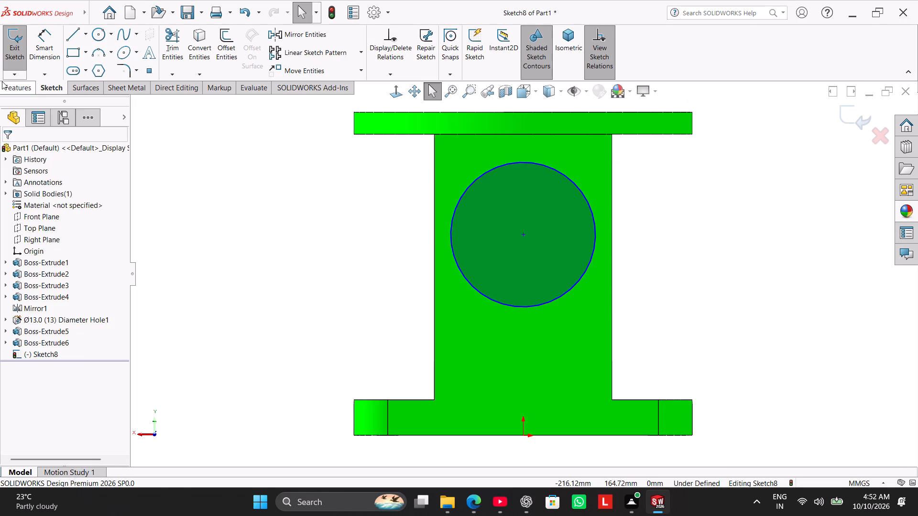
Dimension the circle's diameter at 61 mm.
{"action": "left_click", "coordinate": [50, 42]}
{"action": "left_click", "coordinate": [544, 168]}
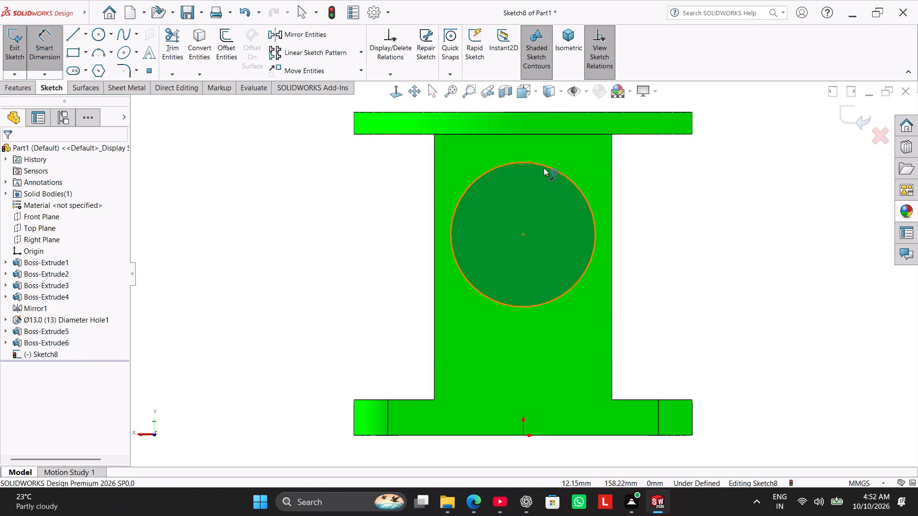
{"action": "left_click", "coordinate": [674, 157]}
{"action": "key", "text": "6"}
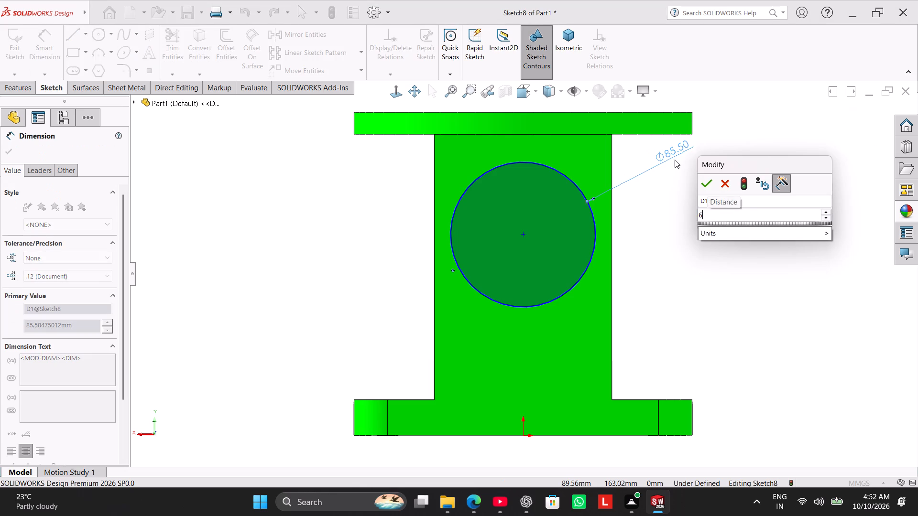
{"action": "key", "text": "1"}
{"action": "key", "text": "Return"}
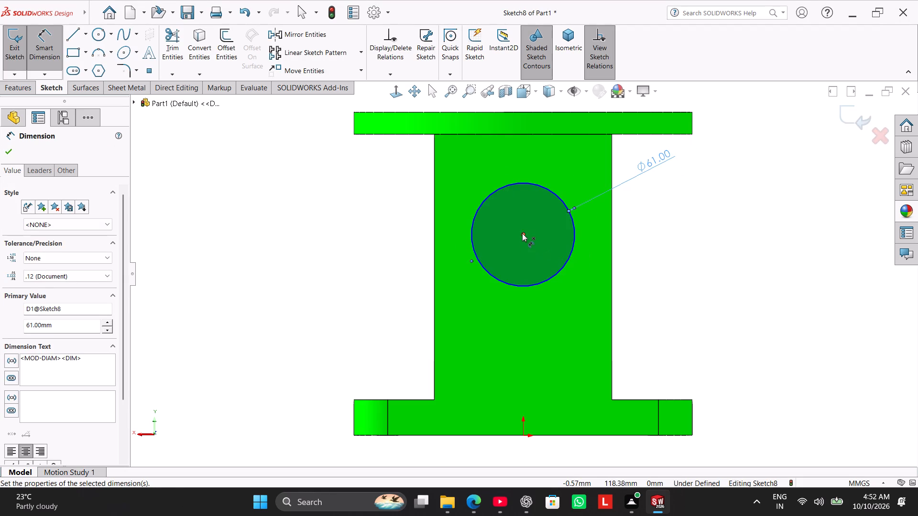
Dimension the height of the circle's centre above the base plate's bottom edge at 94 mm.
{"action": "left_click", "coordinate": [522, 233]}
{"action": "left_click", "coordinate": [536, 437]}
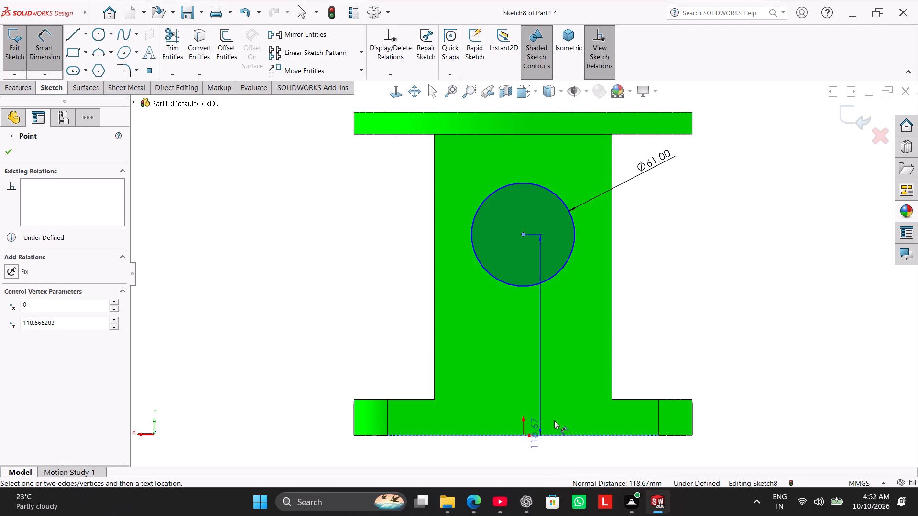
{"action": "left_click", "coordinate": [722, 325]}
{"action": "key", "text": "9"}
{"action": "key", "text": "4"}
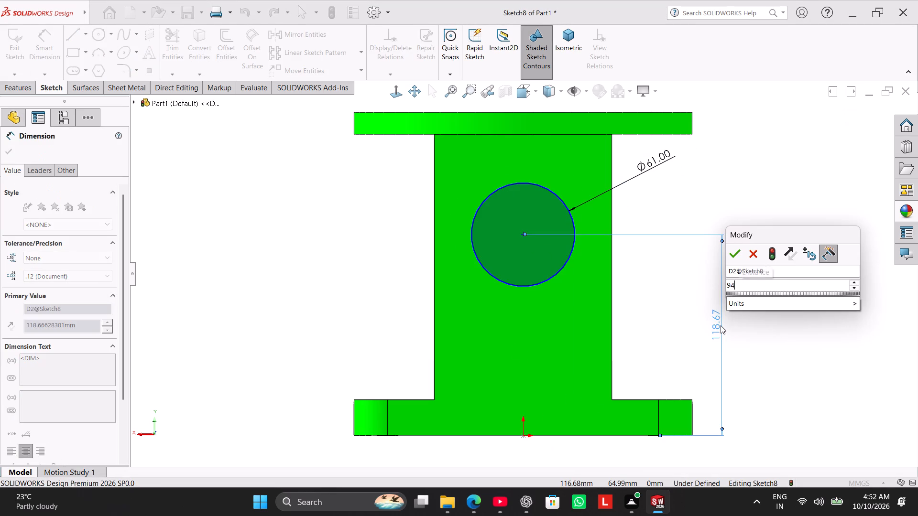
{"action": "key", "text": "Return"}
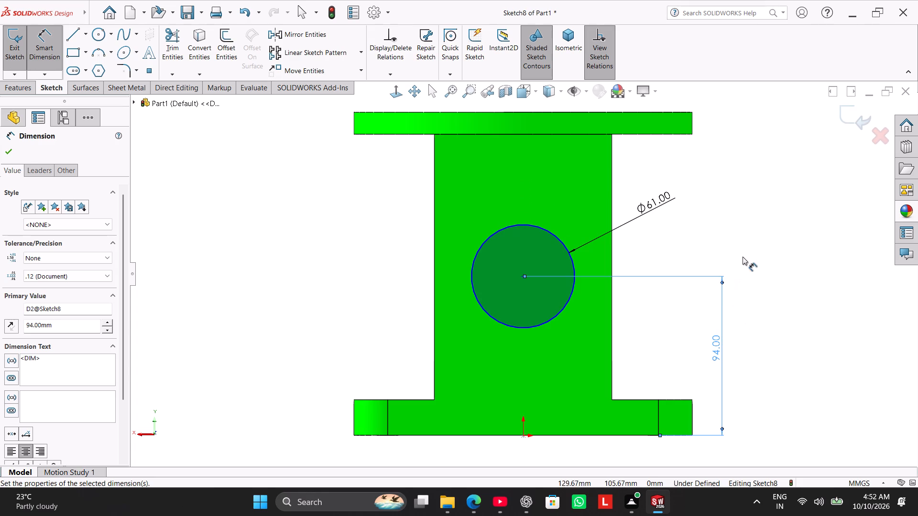
Add a vertical relation between the 61 mm circle's centre and the origin.
{"action": "right_click_drag", "start_coordinate": [715, 204], "coordinate": [720, 200]}
{"action": "left_click", "coordinate": [750, 229]}
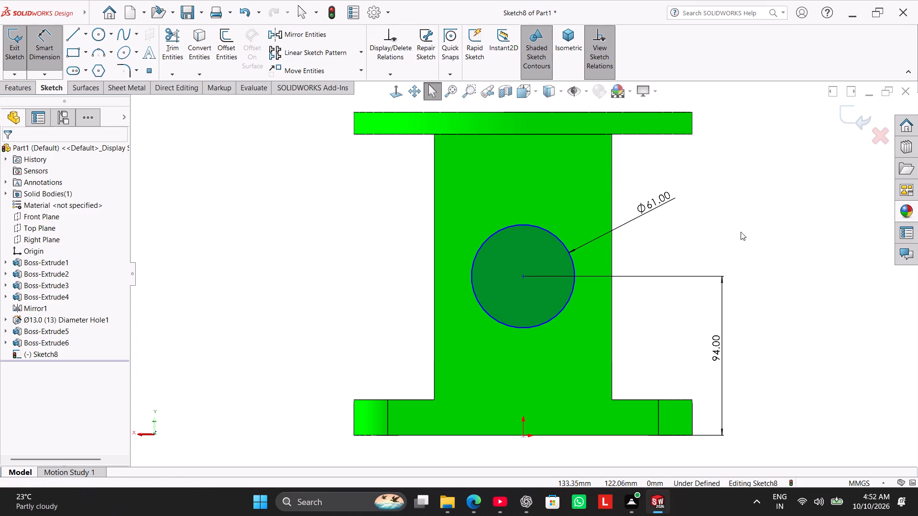
{"action": "left_click", "coordinate": [525, 279], "text": "shift"}
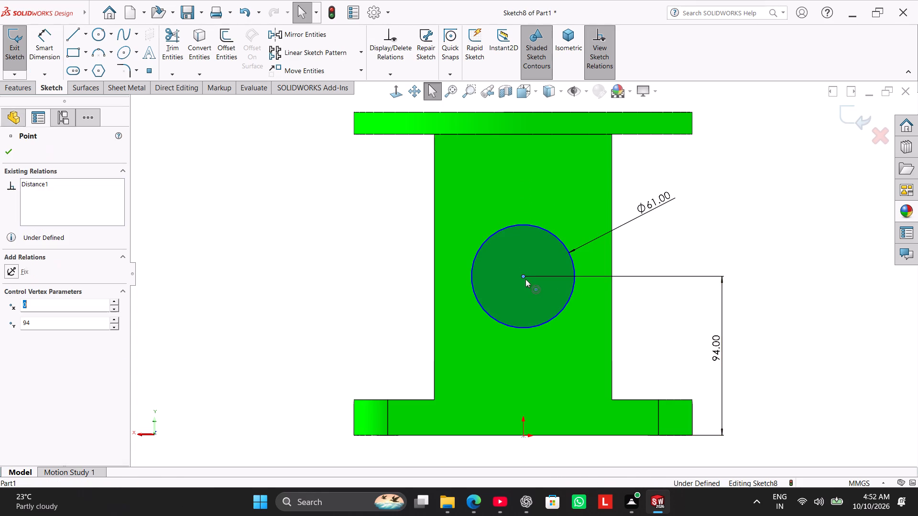
{"action": "left_click", "coordinate": [521, 437], "text": "shift"}
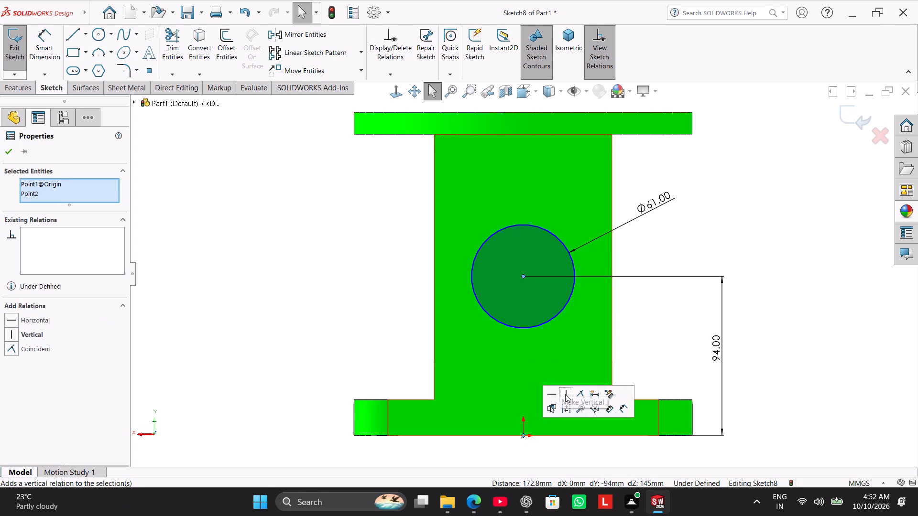
{"action": "left_click", "coordinate": [566, 394]}
{"action": "left_click", "coordinate": [685, 244]}
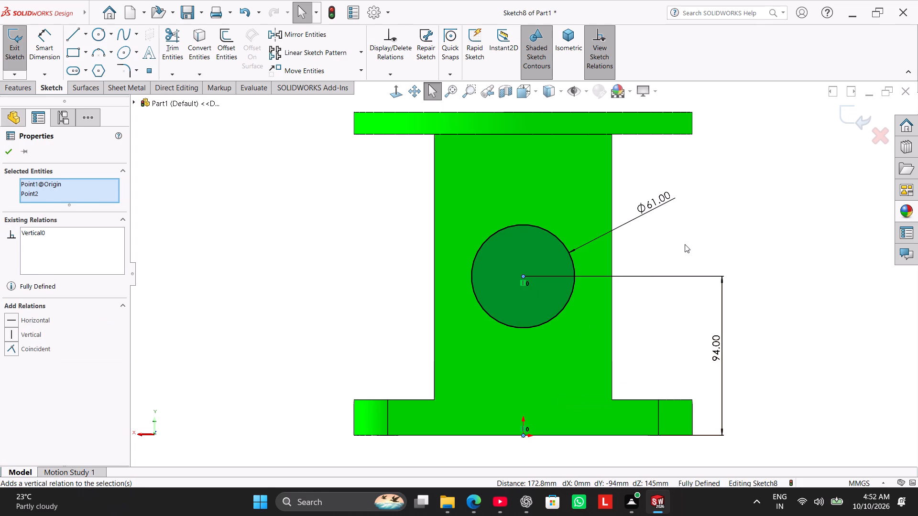
Cut-extrude the 61 mm circle Through All along the block's length.
{"action": "left_click", "coordinate": [19, 86]}
{"action": "left_click", "coordinate": [182, 43]}
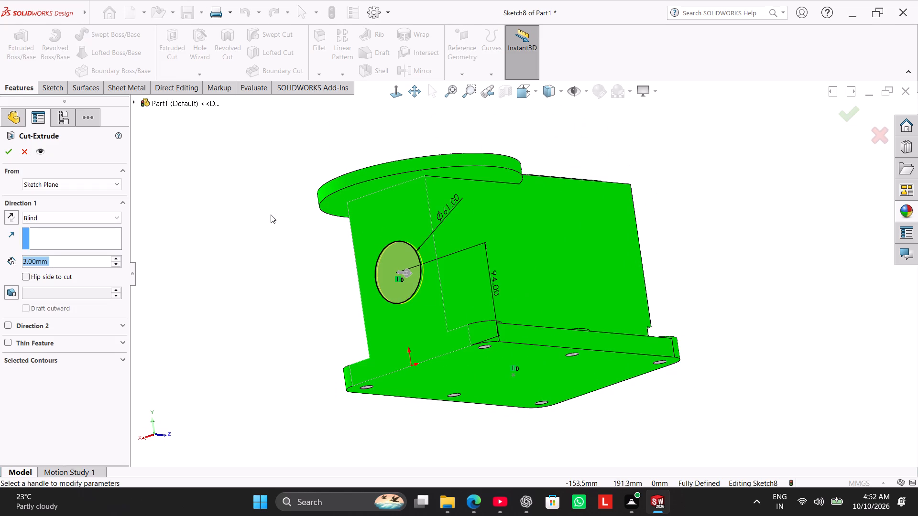
{"action": "left_click", "coordinate": [110, 218]}
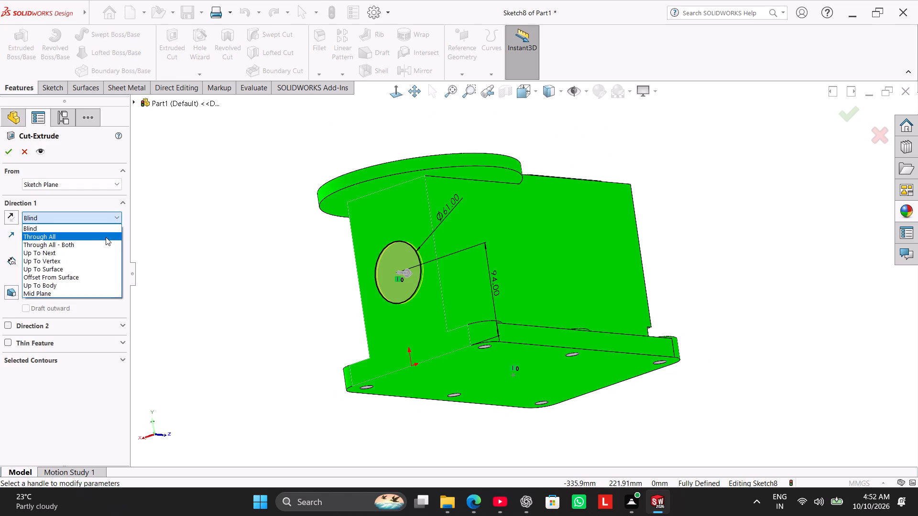
{"action": "left_click", "coordinate": [106, 237]}
{"action": "left_click", "coordinate": [6, 150]}
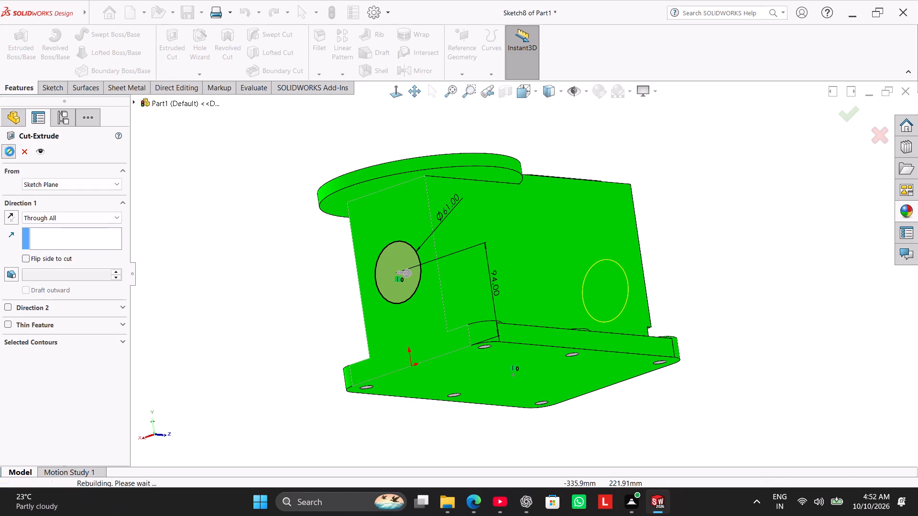
{"action": "left_click", "coordinate": [238, 240]}
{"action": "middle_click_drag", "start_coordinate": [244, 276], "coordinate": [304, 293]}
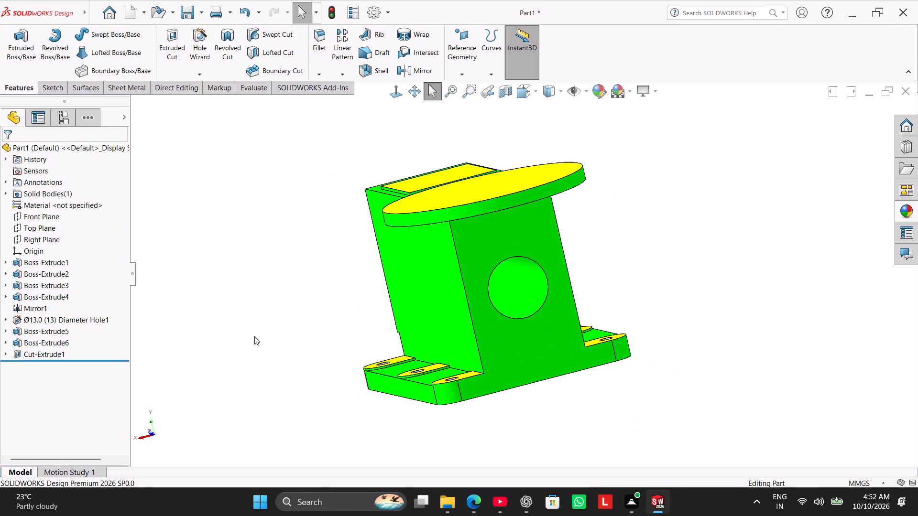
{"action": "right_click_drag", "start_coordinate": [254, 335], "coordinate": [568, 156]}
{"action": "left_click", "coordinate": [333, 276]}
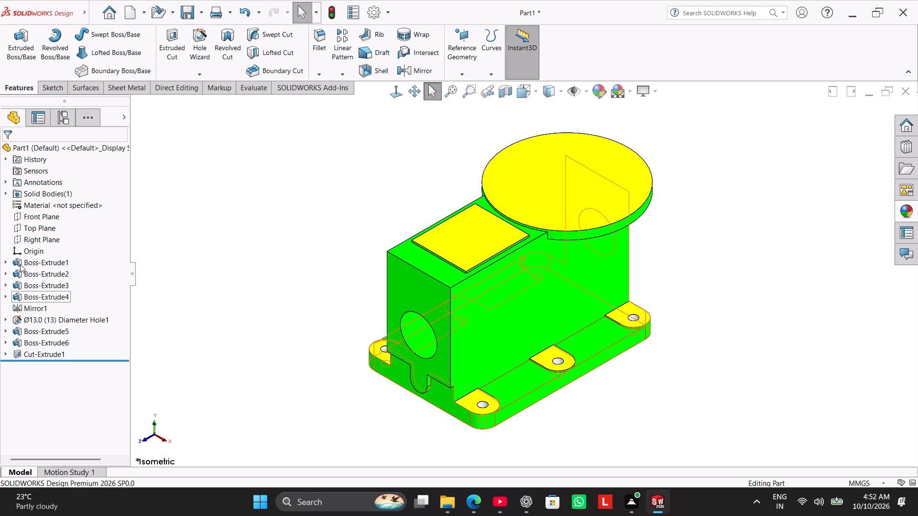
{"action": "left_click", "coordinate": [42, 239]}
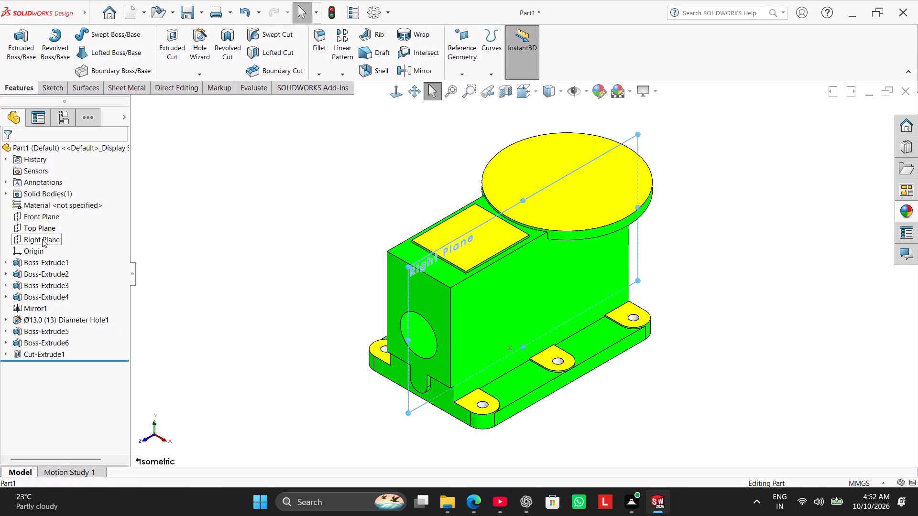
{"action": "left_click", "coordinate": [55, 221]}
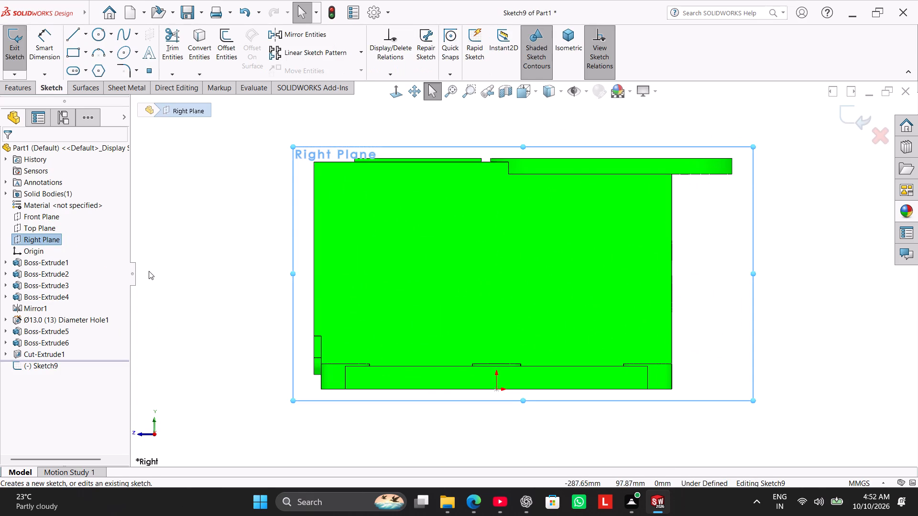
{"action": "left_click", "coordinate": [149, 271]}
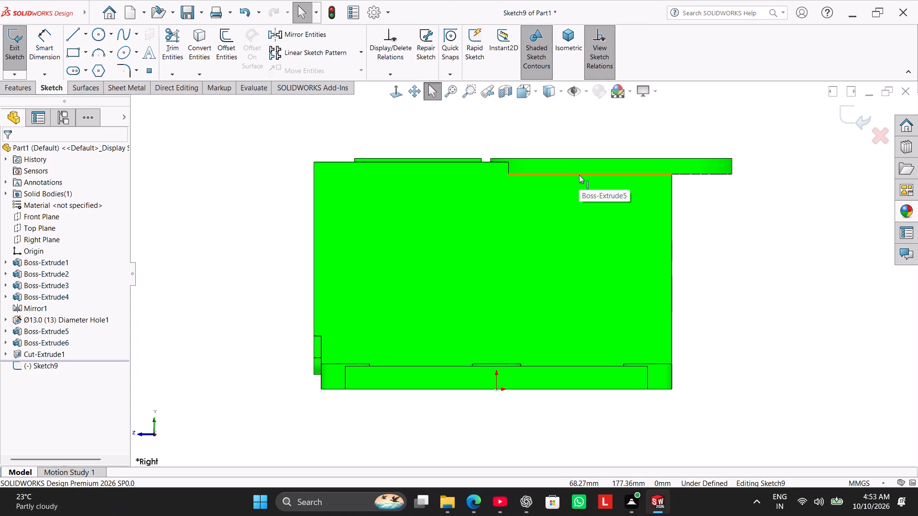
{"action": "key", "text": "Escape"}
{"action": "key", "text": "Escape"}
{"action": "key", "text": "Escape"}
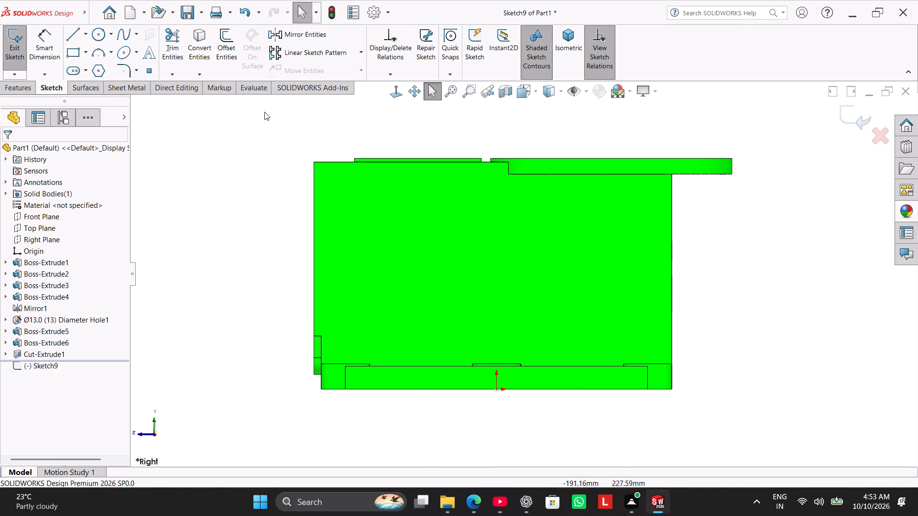
Save the part as Part1.SLDPRT in the Work folder, deleting the empty sketch.
{"action": "left_click", "coordinate": [193, 11]}
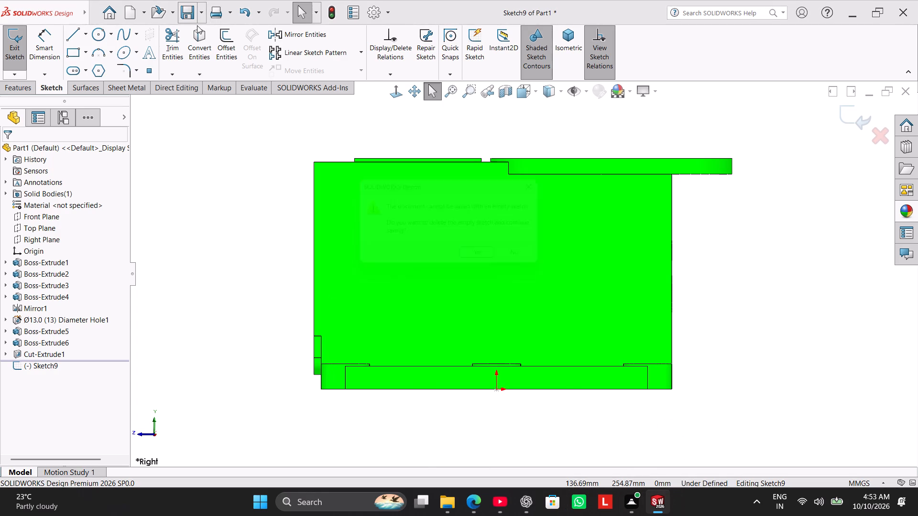
{"action": "left_click", "coordinate": [482, 259]}
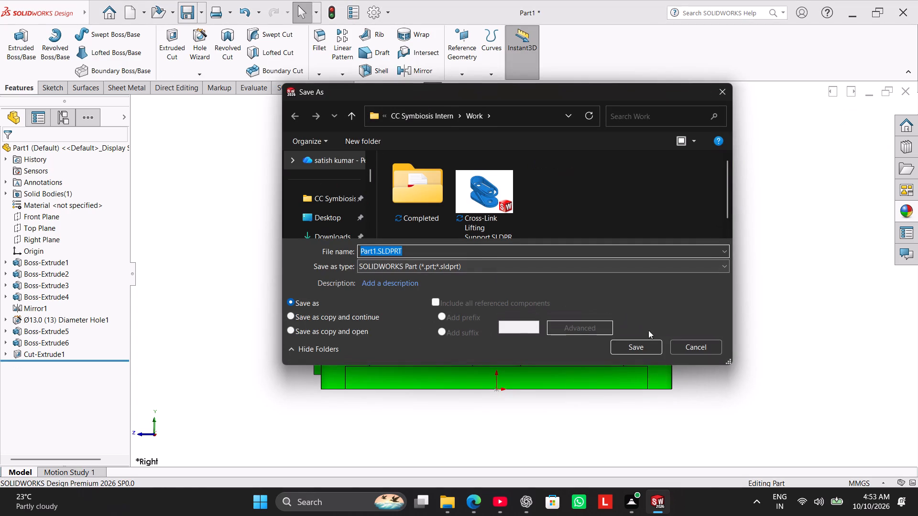
{"action": "left_click", "coordinate": [647, 344]}
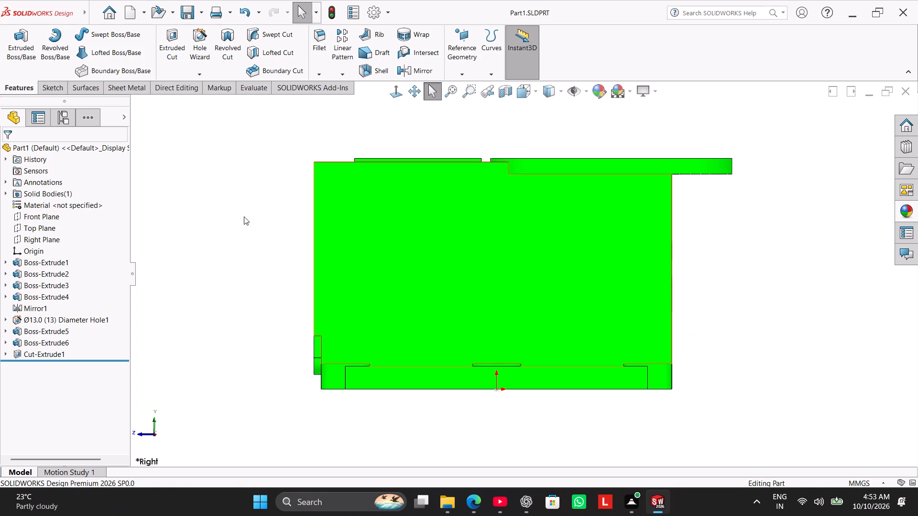
Start a sketch on the Right Plane and display the model with hidden lines visible.
{"action": "left_click", "coordinate": [42, 241]}
{"action": "left_click", "coordinate": [51, 230]}
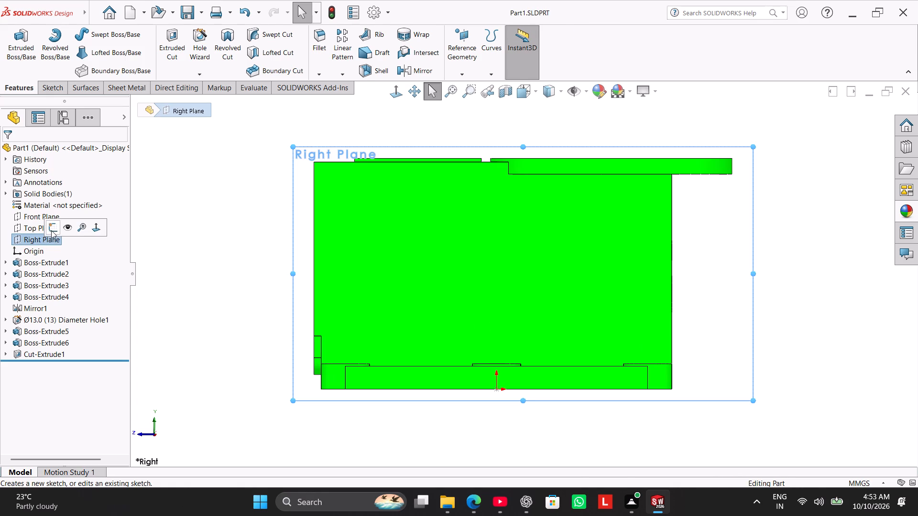
{"action": "left_click", "coordinate": [54, 238]}
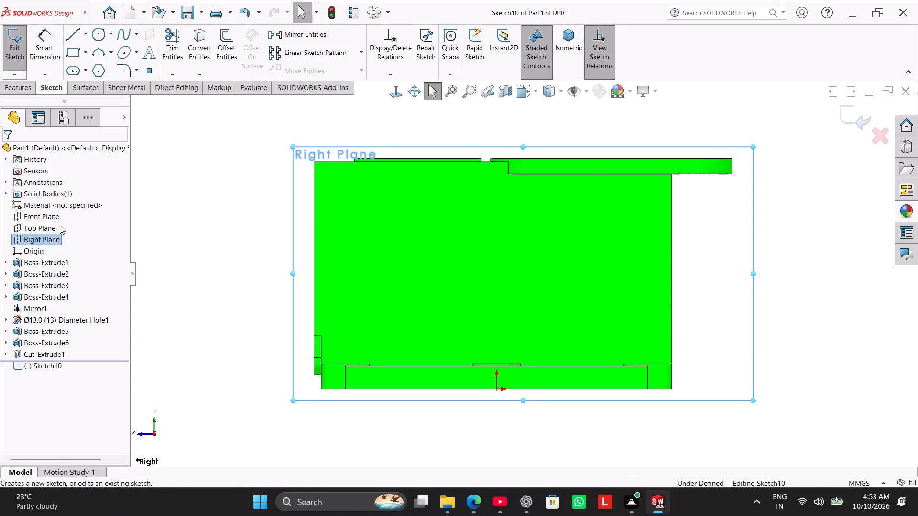
{"action": "left_click", "coordinate": [560, 93]}
{"action": "left_click", "coordinate": [553, 171]}
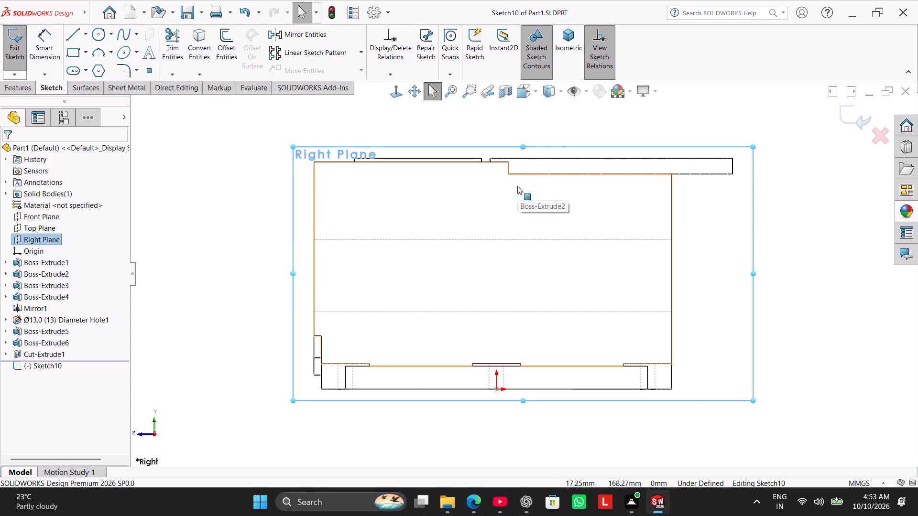
Sketch a stepped line profile from the disc's top edge, 52 mm across, sloping inward, stepping about 16 mm, down to the bore's lower edge and back up.
{"action": "left_click", "coordinate": [69, 34]}
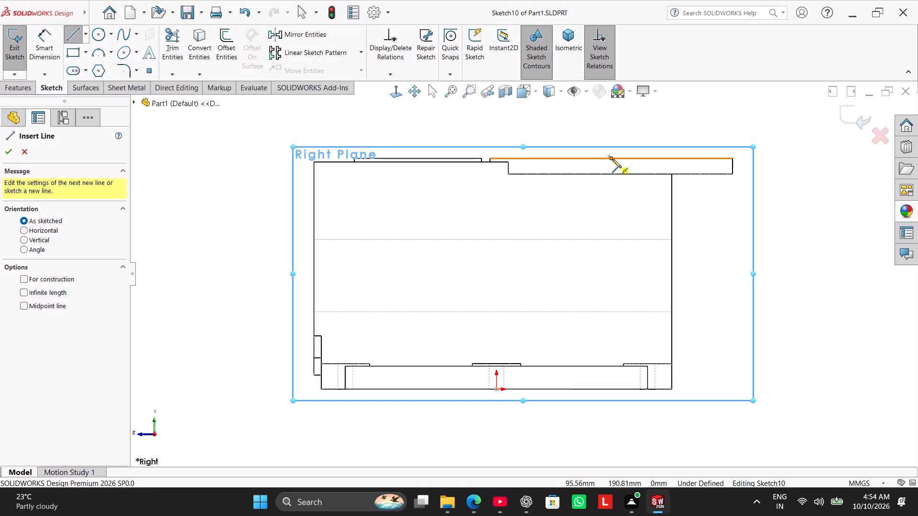
{"action": "left_click", "coordinate": [612, 159]}
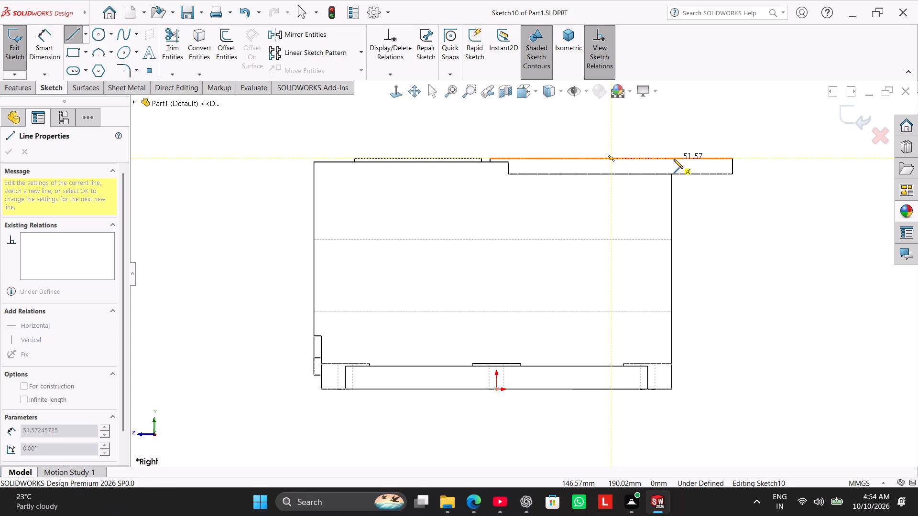
{"action": "left_click", "coordinate": [674, 159]}
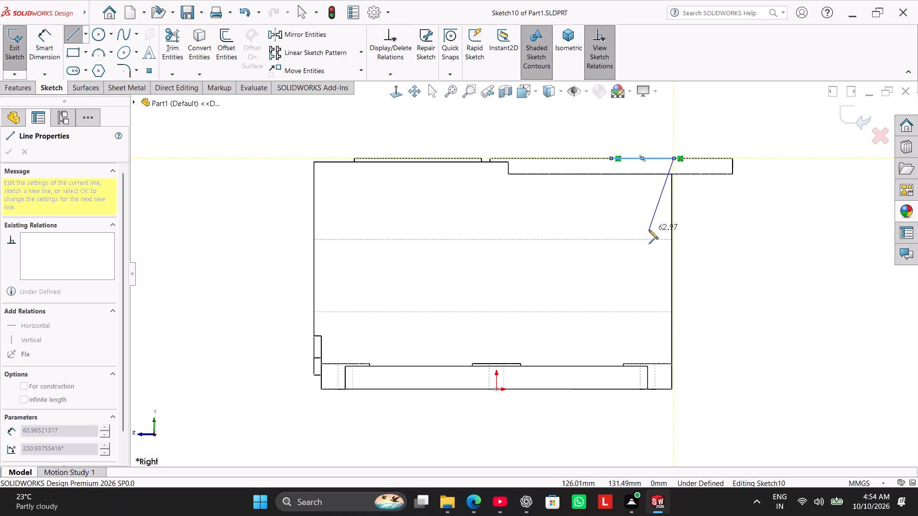
{"action": "left_click", "coordinate": [653, 229]}
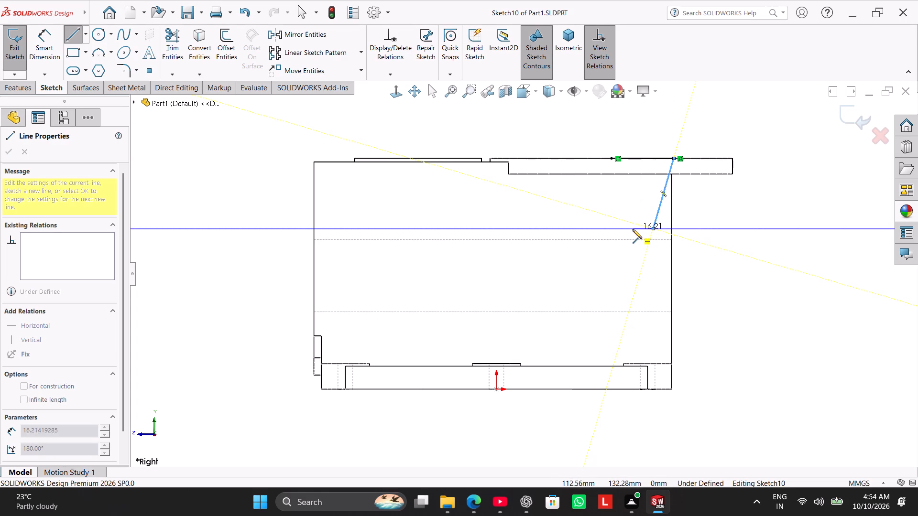
{"action": "left_click", "coordinate": [633, 229]}
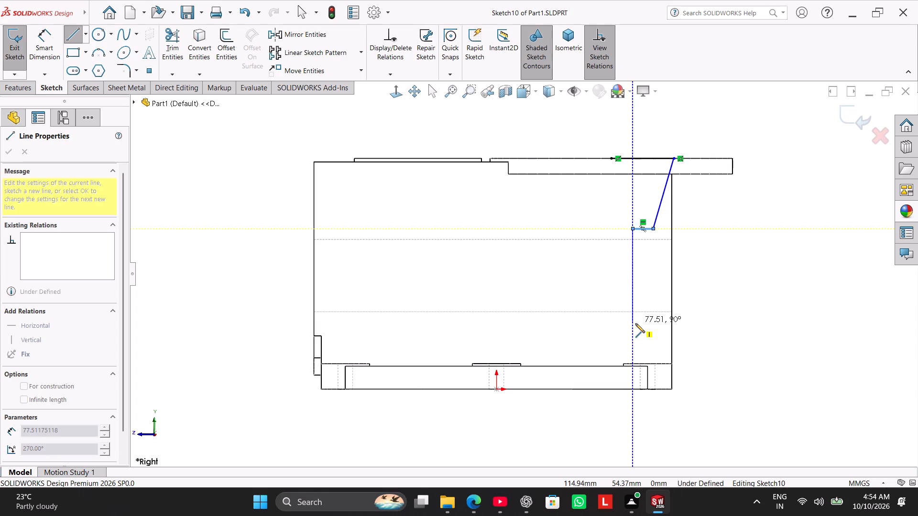
{"action": "left_click", "coordinate": [635, 312]}
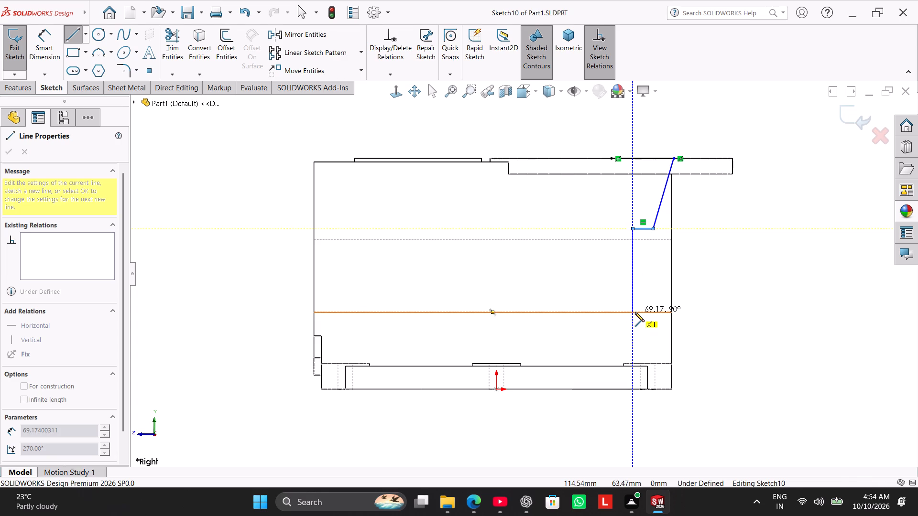
{"action": "left_click", "coordinate": [577, 313]}
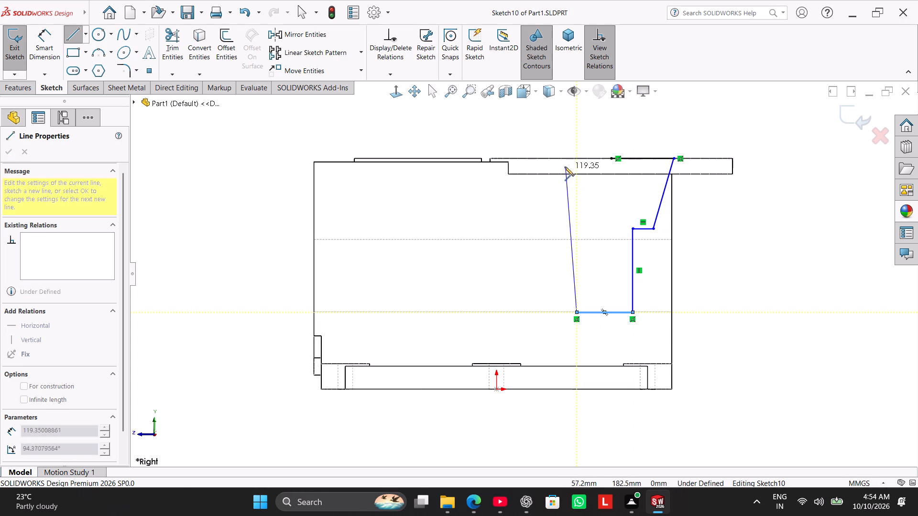
{"action": "left_click", "coordinate": [572, 157]}
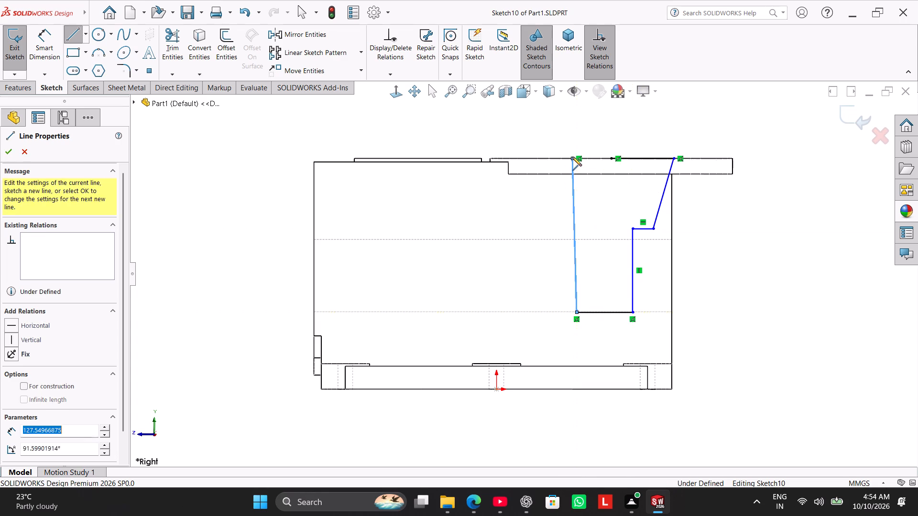
{"action": "right_click", "coordinate": [564, 137]}
{"action": "left_click", "coordinate": [584, 143]}
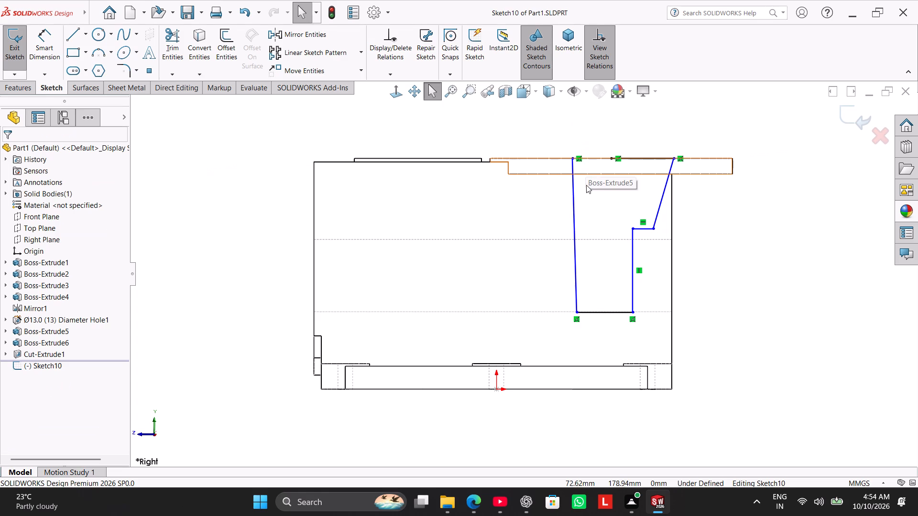
Make the profile's long inner line vertical and convert it to construction geometry.
{"action": "right_click", "coordinate": [574, 210]}
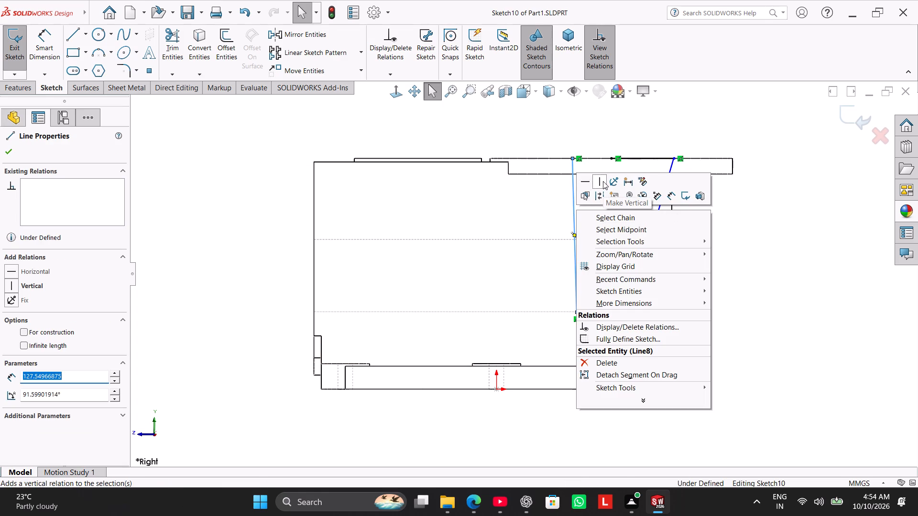
{"action": "left_click", "coordinate": [603, 181]}
{"action": "left_click", "coordinate": [545, 130]}
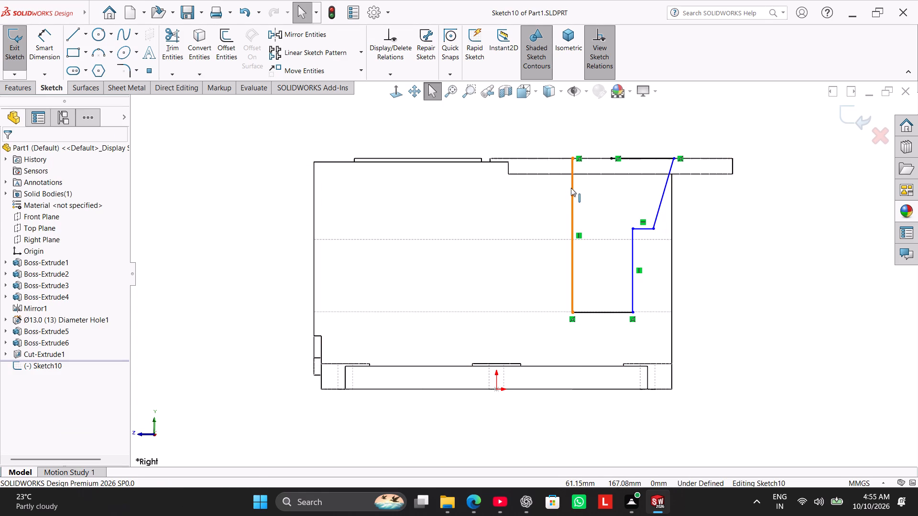
{"action": "right_click", "coordinate": [572, 190]}
{"action": "left_click", "coordinate": [597, 176]}
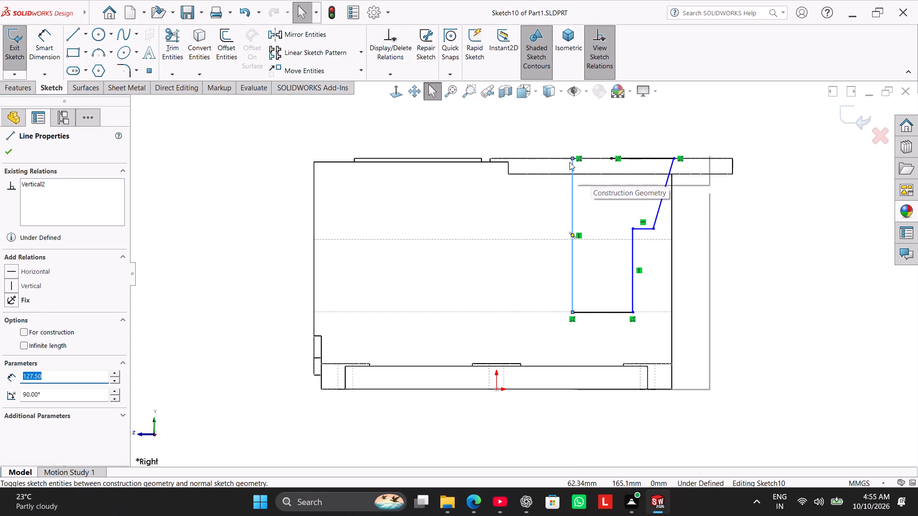
{"action": "left_click", "coordinate": [555, 133]}
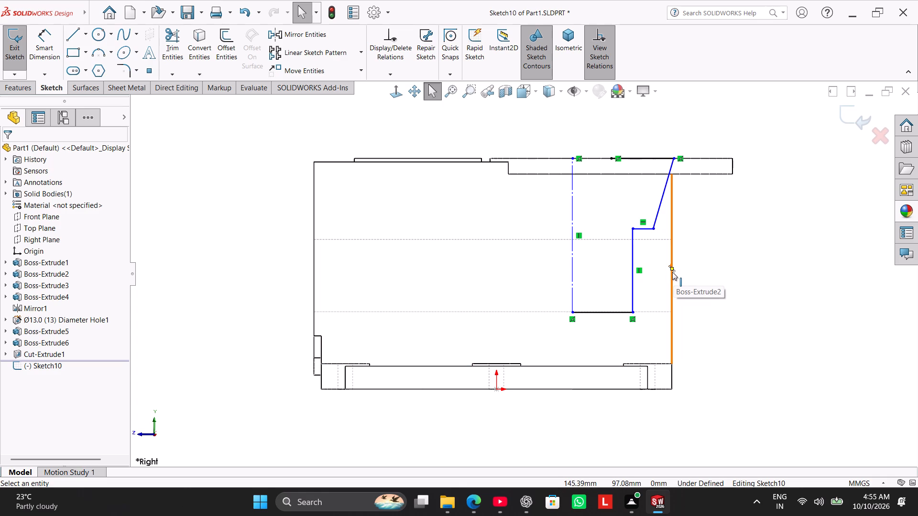
Draw a construction line about 48 mm long from the midpoint of the block's vertical side edge to the profile's lower outer corner.
{"action": "left_click", "coordinate": [83, 33]}
{"action": "left_click", "coordinate": [91, 60]}
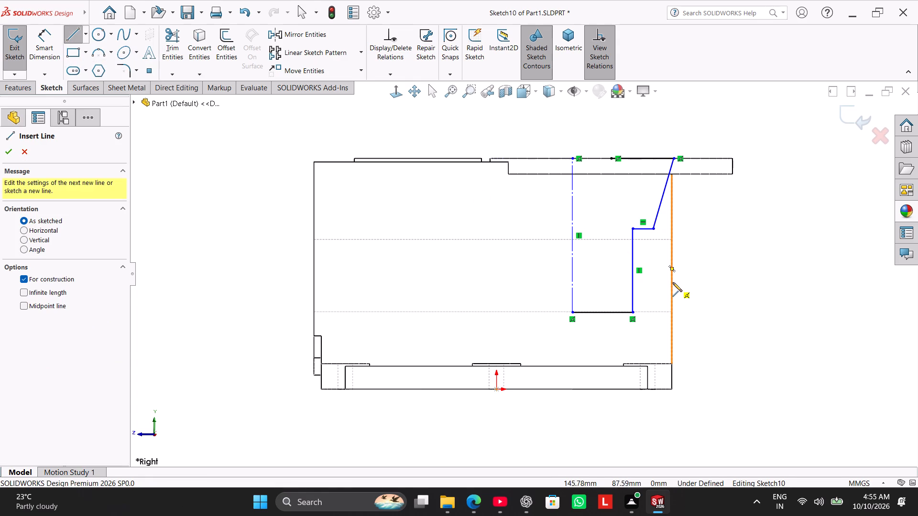
{"action": "left_click", "coordinate": [673, 269]}
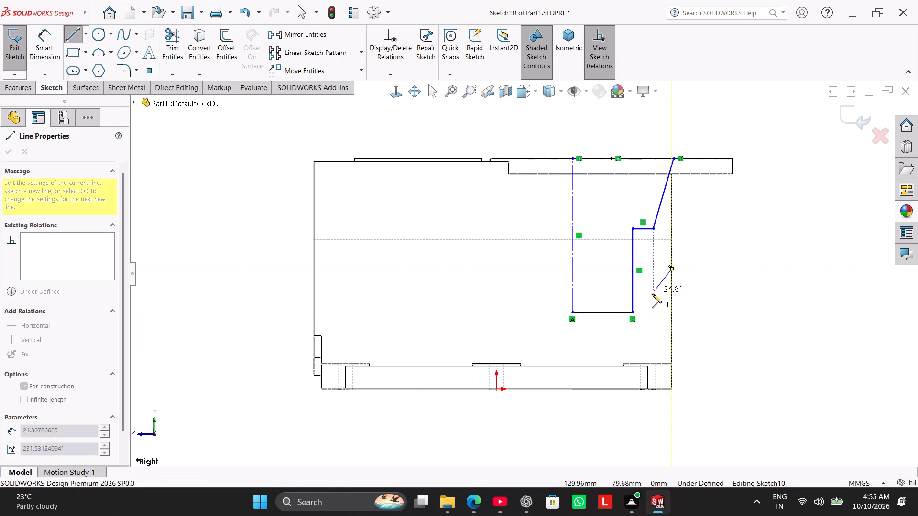
{"action": "left_click", "coordinate": [634, 314]}
{"action": "right_click", "coordinate": [710, 236]}
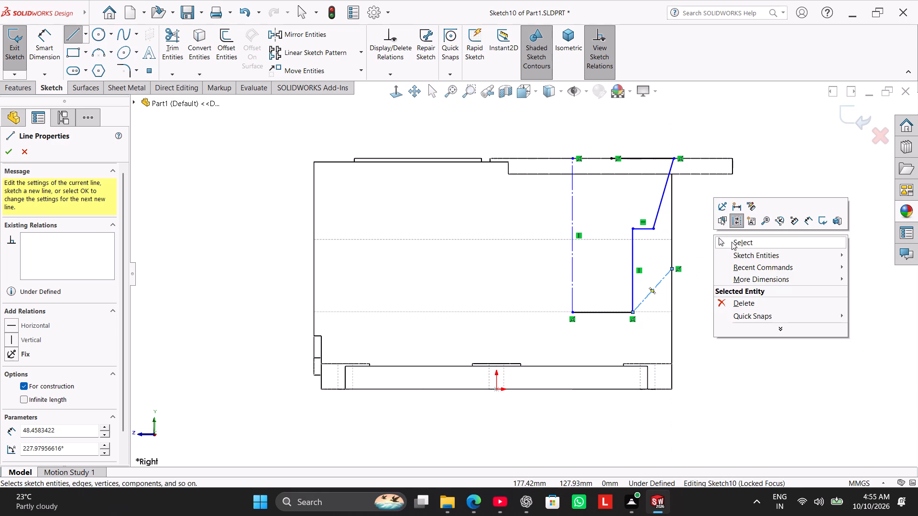
{"action": "left_click", "coordinate": [732, 242]}
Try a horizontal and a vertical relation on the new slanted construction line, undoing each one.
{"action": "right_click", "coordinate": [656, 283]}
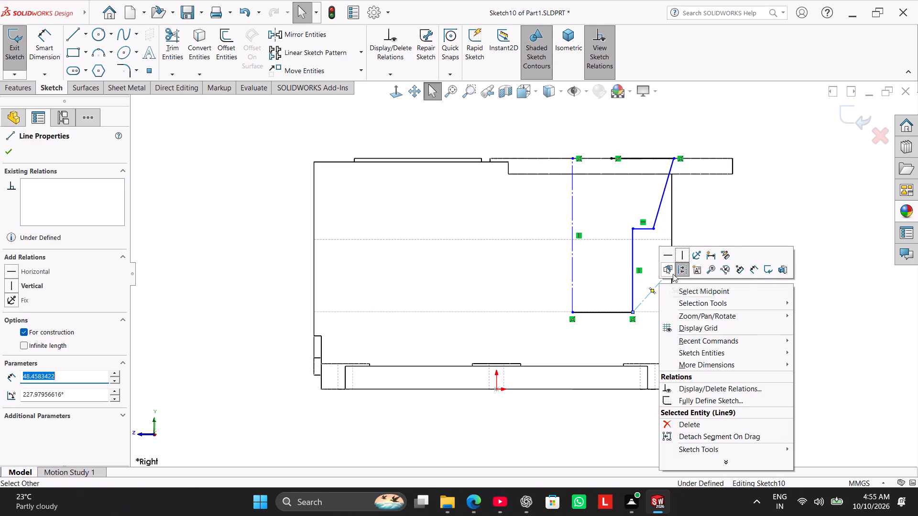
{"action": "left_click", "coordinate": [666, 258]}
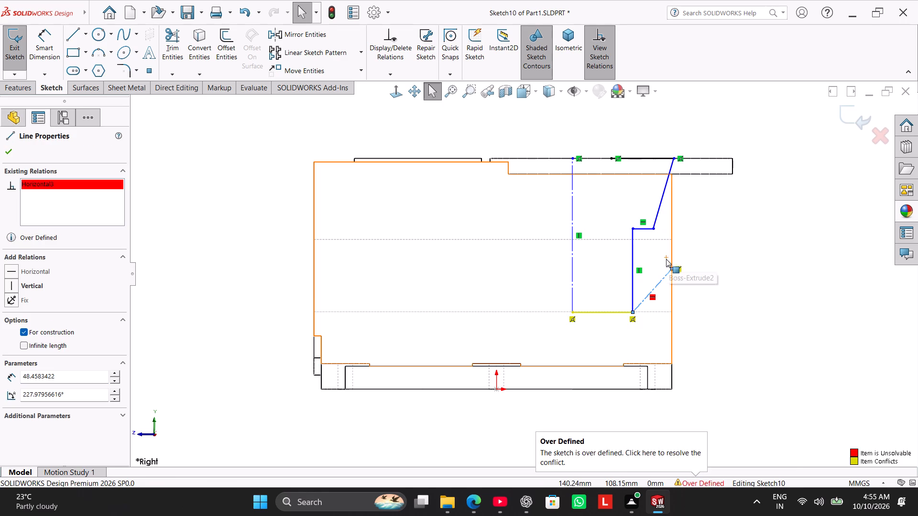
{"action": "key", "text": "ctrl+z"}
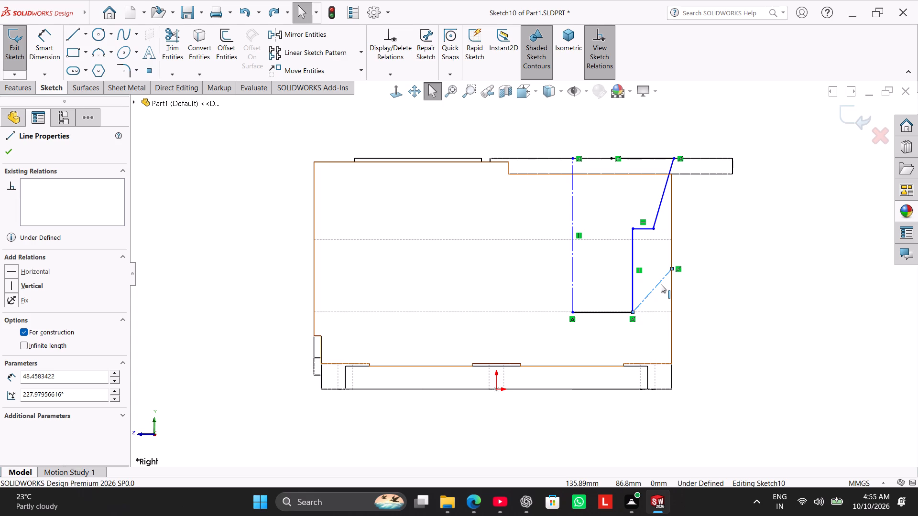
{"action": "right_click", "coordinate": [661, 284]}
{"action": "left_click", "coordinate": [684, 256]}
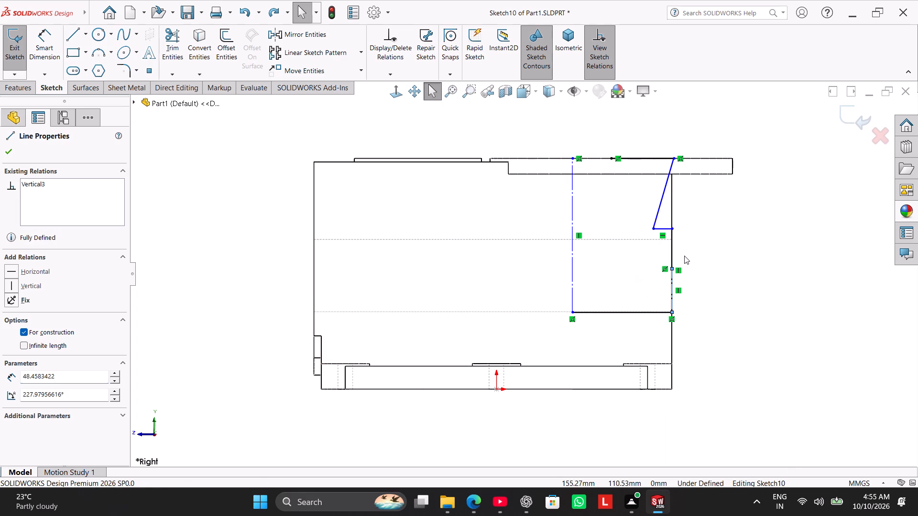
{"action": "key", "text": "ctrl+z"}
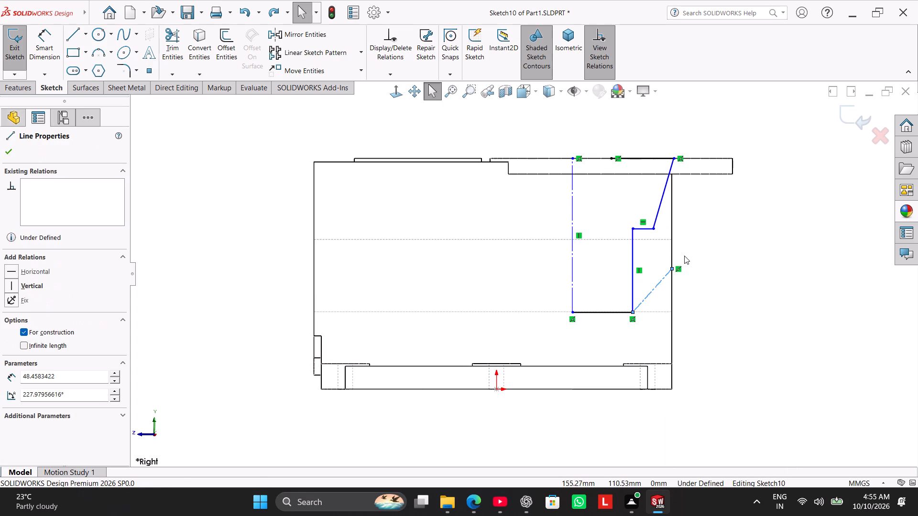
Delete the coincident relations at both ends of the profile's bottom line.
{"action": "right_click", "coordinate": [714, 235]}
{"action": "right_click", "coordinate": [630, 316]}
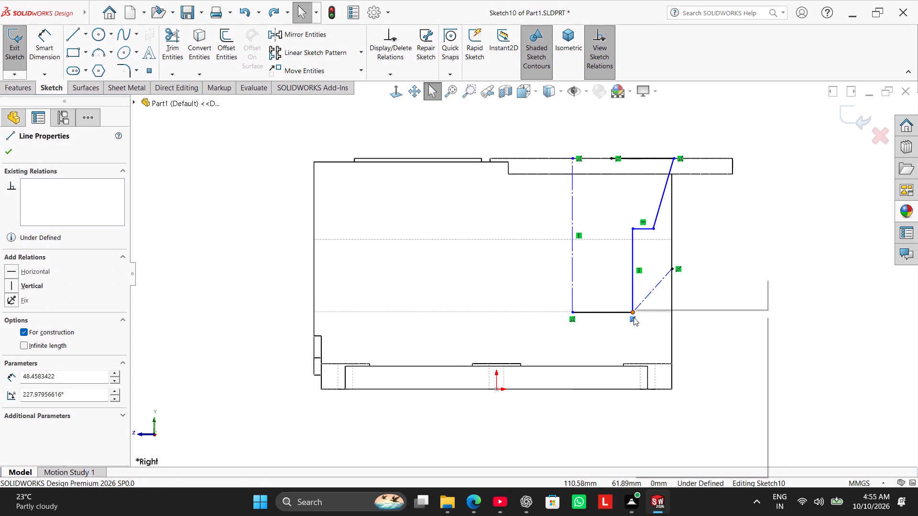
{"action": "left_click", "coordinate": [605, 330]}
{"action": "right_click", "coordinate": [631, 318]}
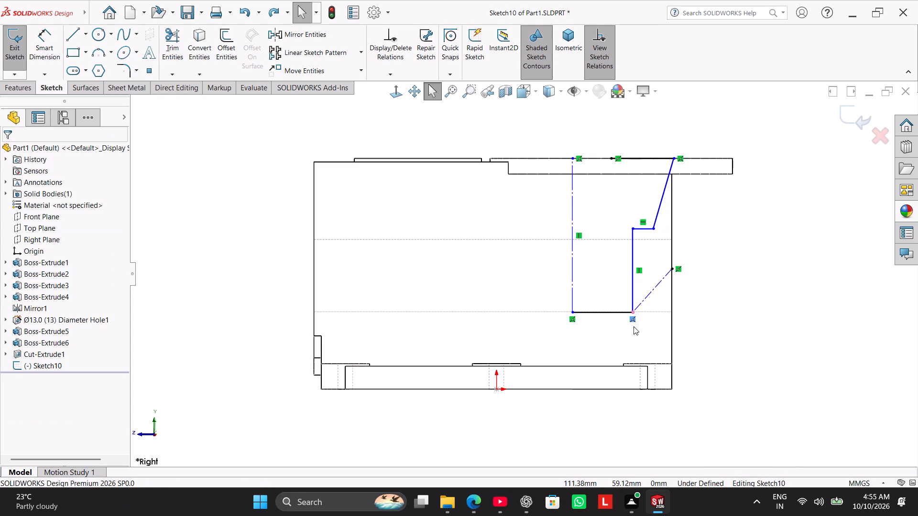
{"action": "left_click", "coordinate": [660, 445]}
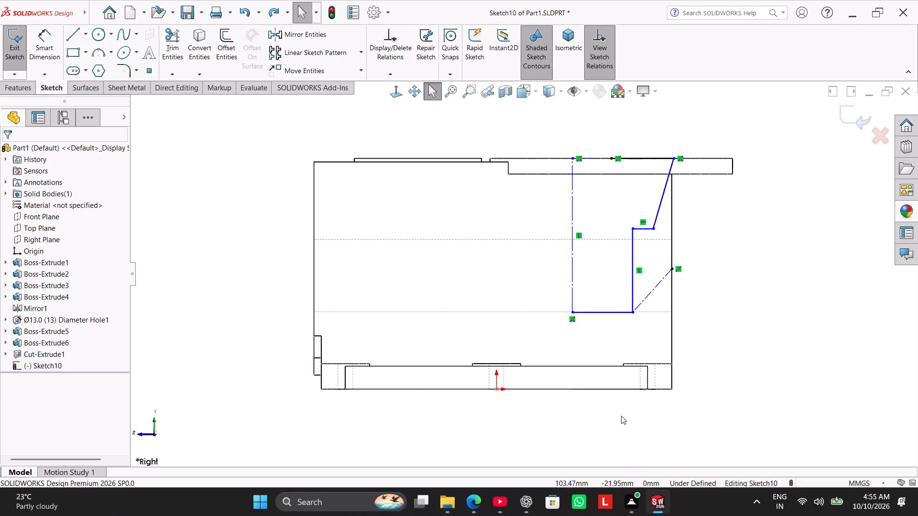
{"action": "right_click", "coordinate": [572, 320]}
{"action": "left_click", "coordinate": [616, 451]}
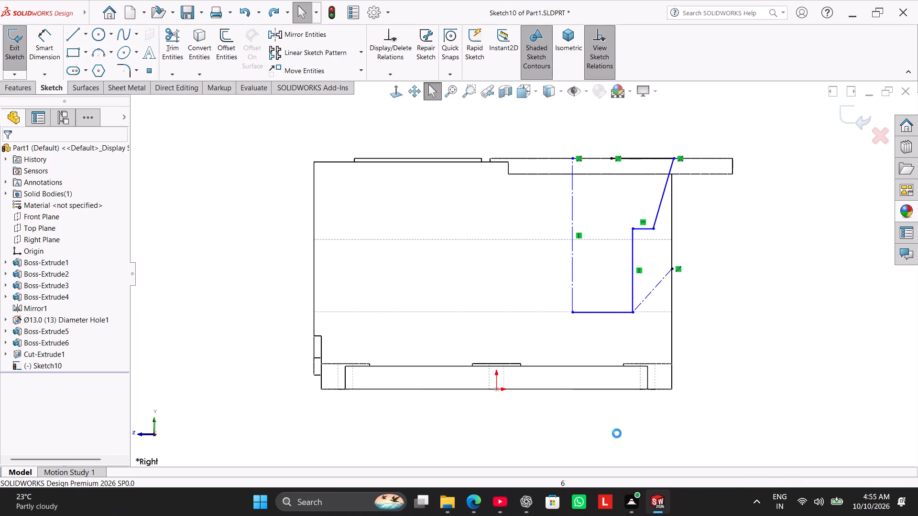
Move the profile's lower outer corner upward and make the bottom line and the slanted construction line horizontal.
{"action": "right_click", "coordinate": [656, 286]}
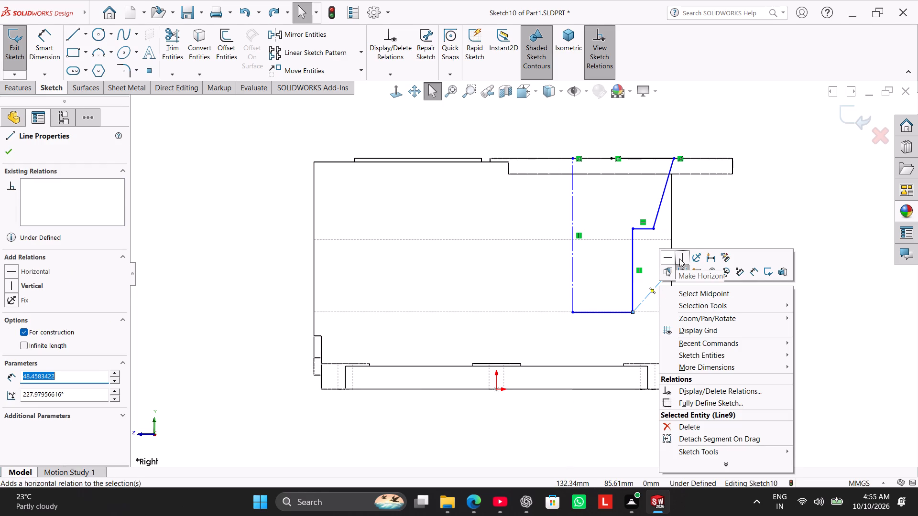
{"action": "left_click", "coordinate": [711, 218]}
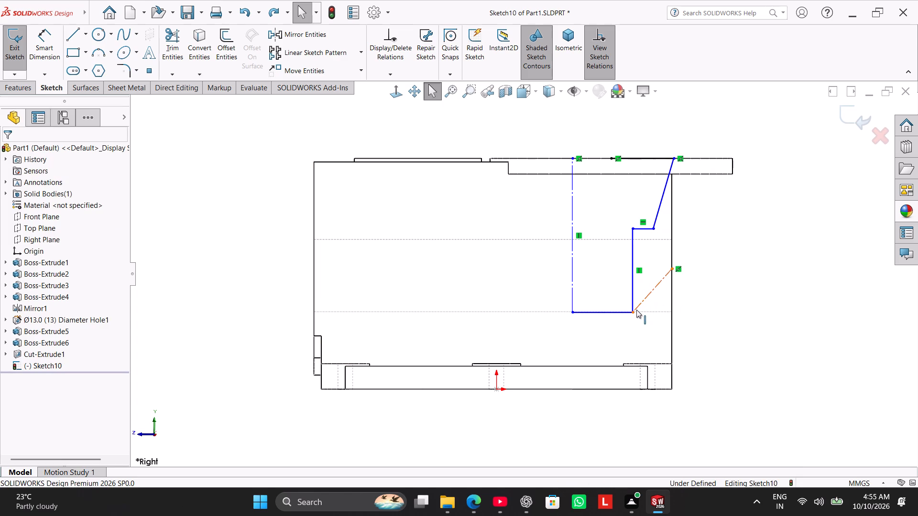
{"action": "left_click_drag", "start_coordinate": [634, 311], "coordinate": [634, 288]}
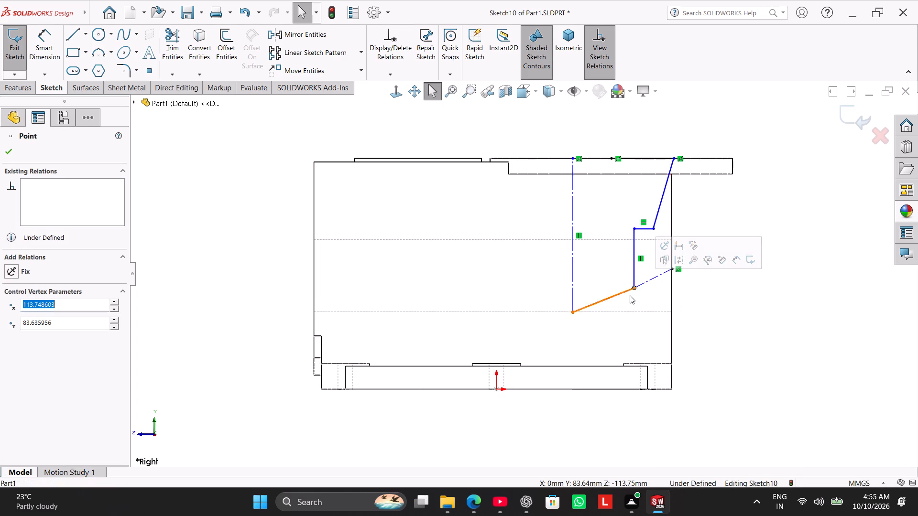
{"action": "right_click", "coordinate": [620, 295]}
{"action": "left_click", "coordinate": [632, 269]}
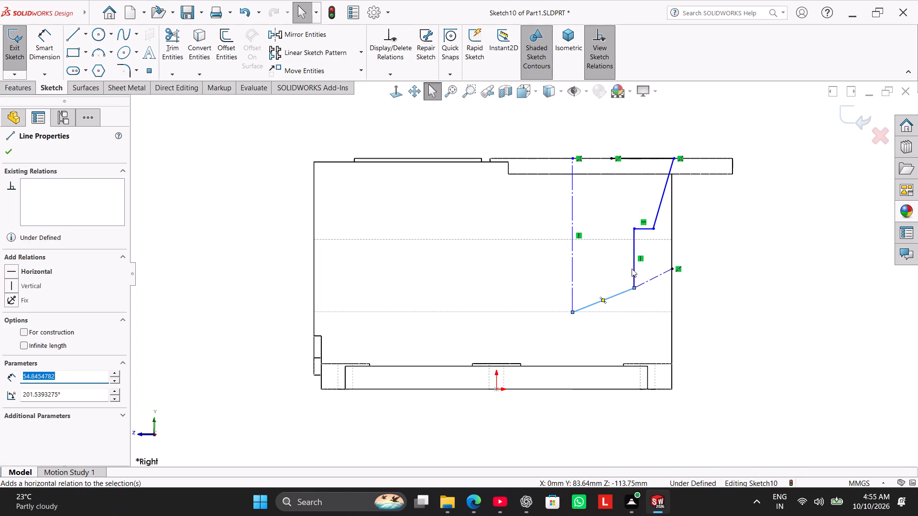
{"action": "right_click", "coordinate": [649, 279]}
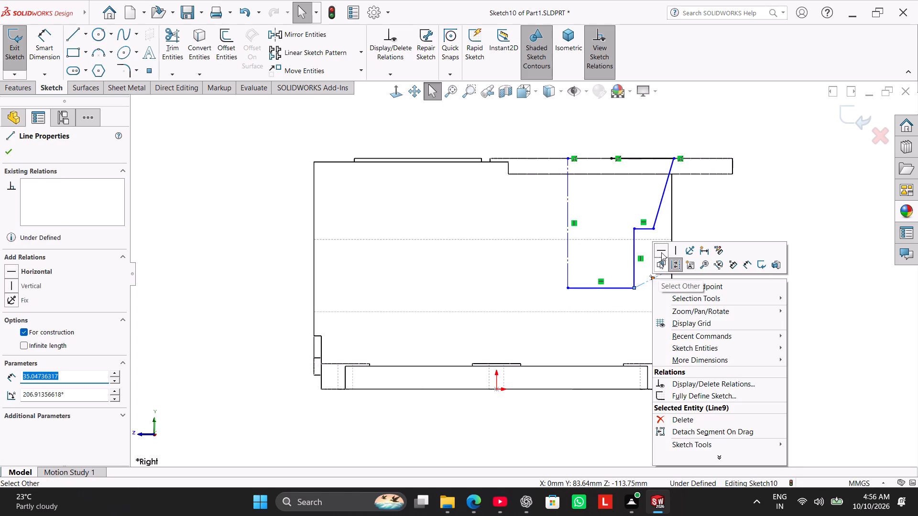
{"action": "left_click", "coordinate": [661, 252]}
{"action": "left_click", "coordinate": [728, 280]}
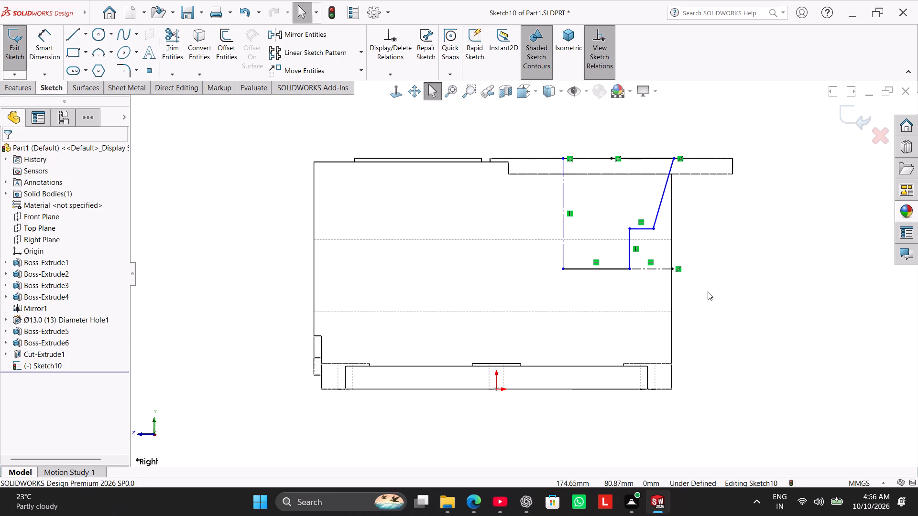
Raise the profile's short horizontal step line and move its outer end inward so the sloped line slants more.
{"action": "middle_click_drag", "start_coordinate": [819, 328], "coordinate": [775, 340]}
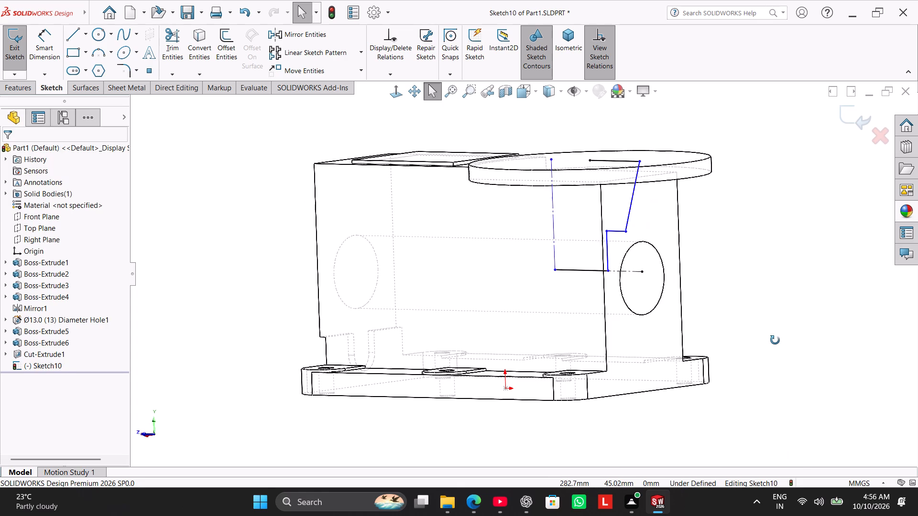
{"action": "middle_click_drag", "start_coordinate": [775, 340], "coordinate": [808, 339]}
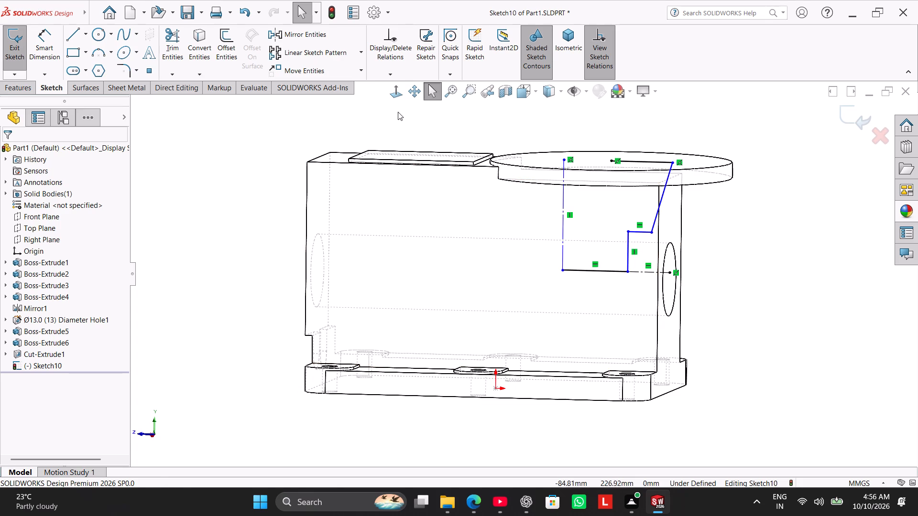
{"action": "left_click", "coordinate": [397, 96]}
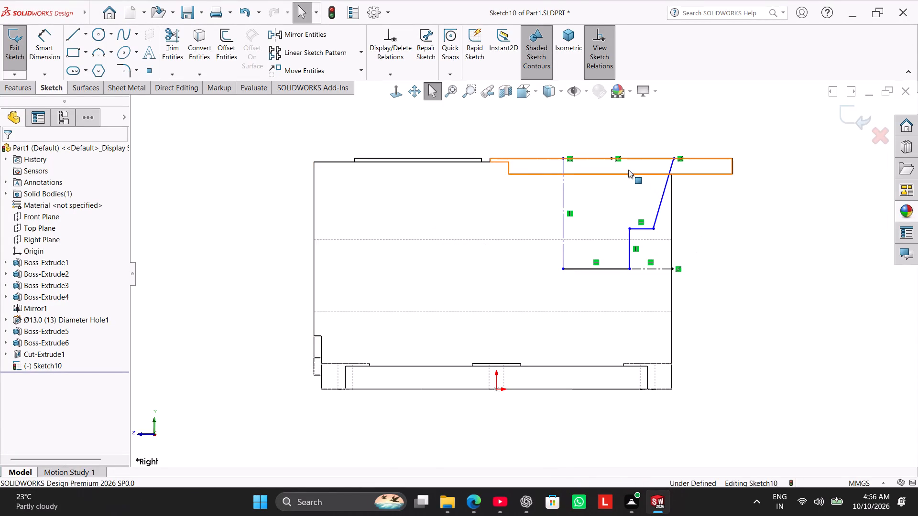
{"action": "scroll", "coordinate": [629, 167], "scroll_direction": "down", "scroll_amount": 3}
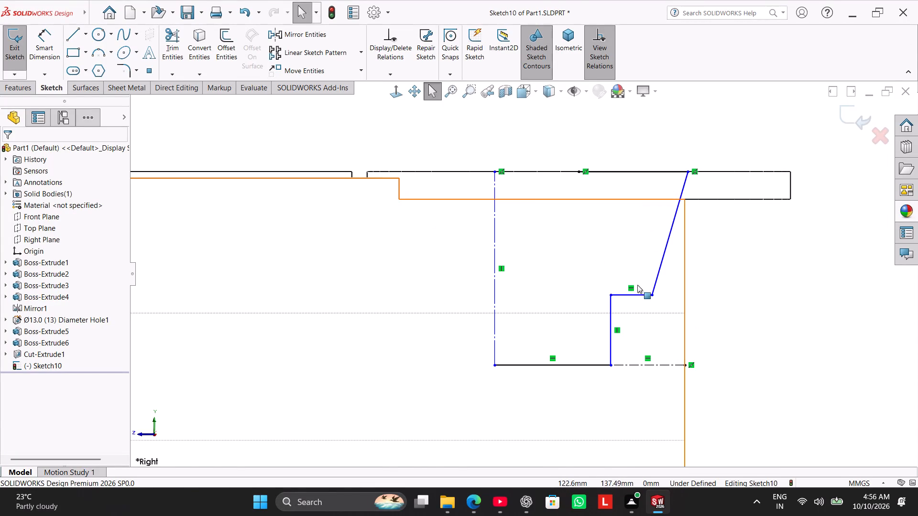
{"action": "left_click_drag", "start_coordinate": [638, 293], "coordinate": [639, 240]}
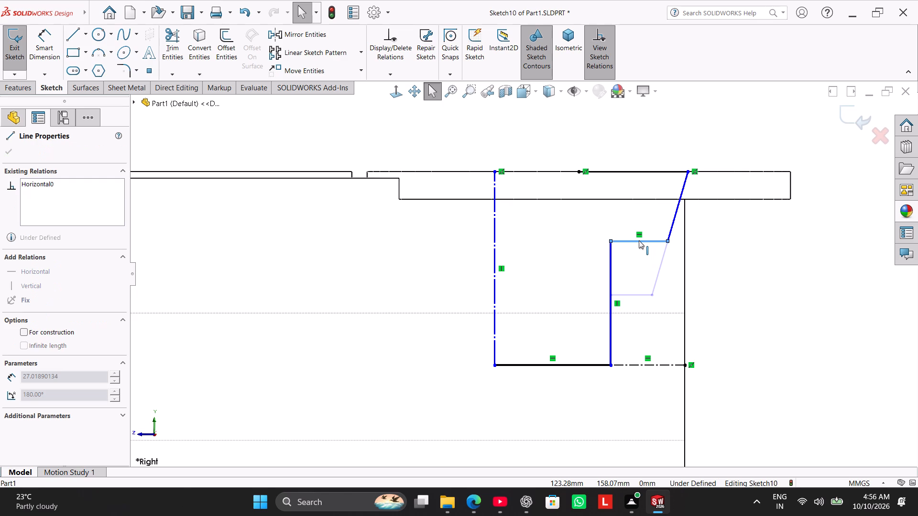
{"action": "left_click_drag", "start_coordinate": [639, 240], "coordinate": [637, 241]}
{"action": "left_click", "coordinate": [700, 228]}
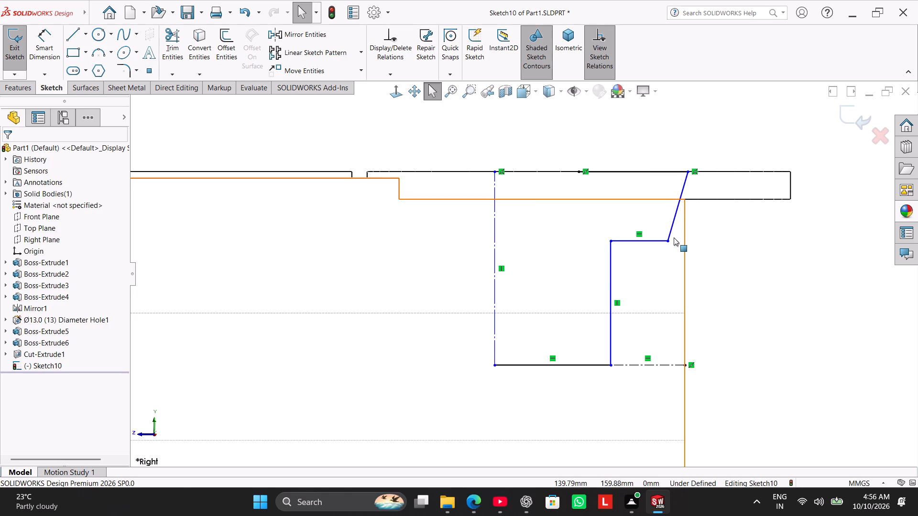
{"action": "left_click_drag", "start_coordinate": [668, 239], "coordinate": [644, 237]}
{"action": "left_click", "coordinate": [733, 293]}
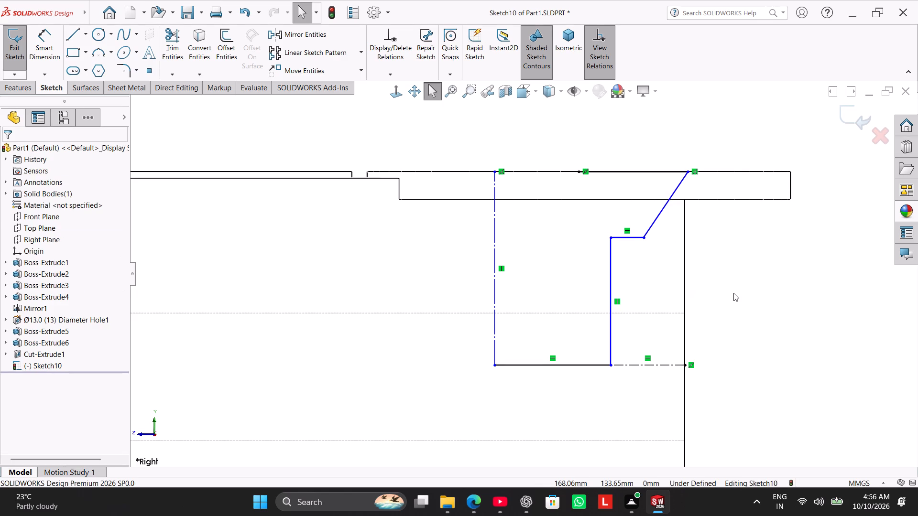
Add a diametric dimension of 93 mm from the vertical centerline to the profile's top outer corner.
{"action": "left_click", "coordinate": [48, 52]}
{"action": "left_click", "coordinate": [495, 211]}
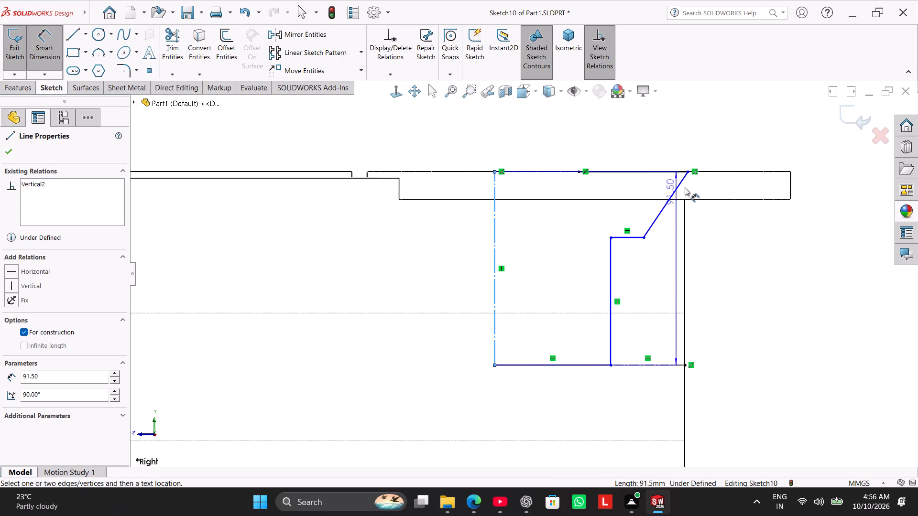
{"action": "left_click", "coordinate": [689, 170]}
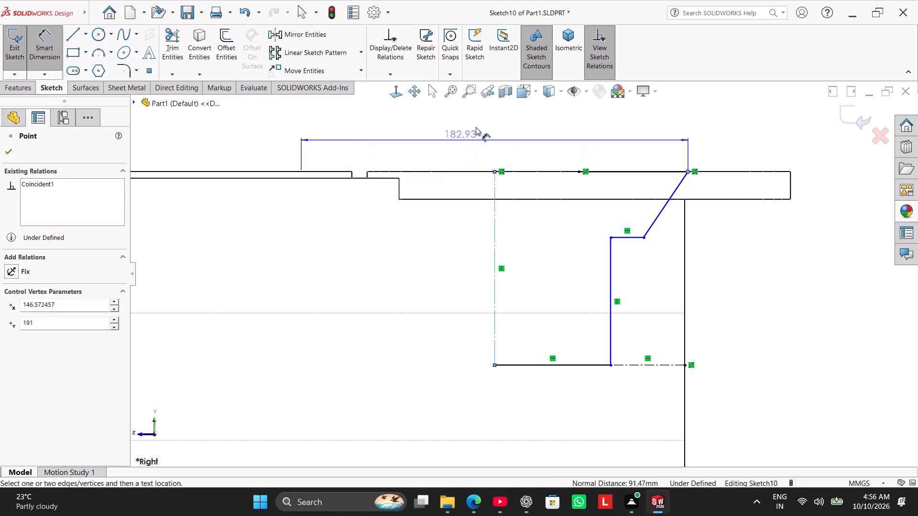
{"action": "left_click", "coordinate": [492, 121]}
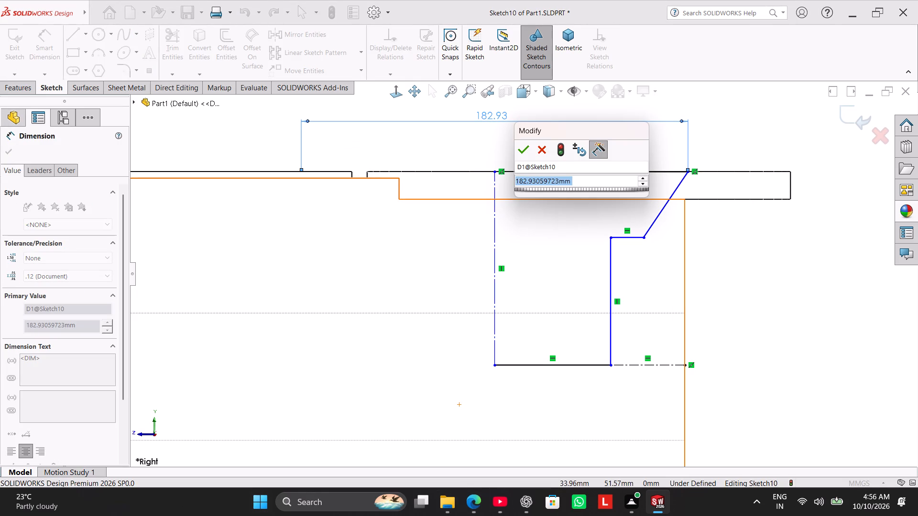
{"action": "key", "text": "9"}
{"action": "key", "text": "3"}
{"action": "key", "text": "Return"}
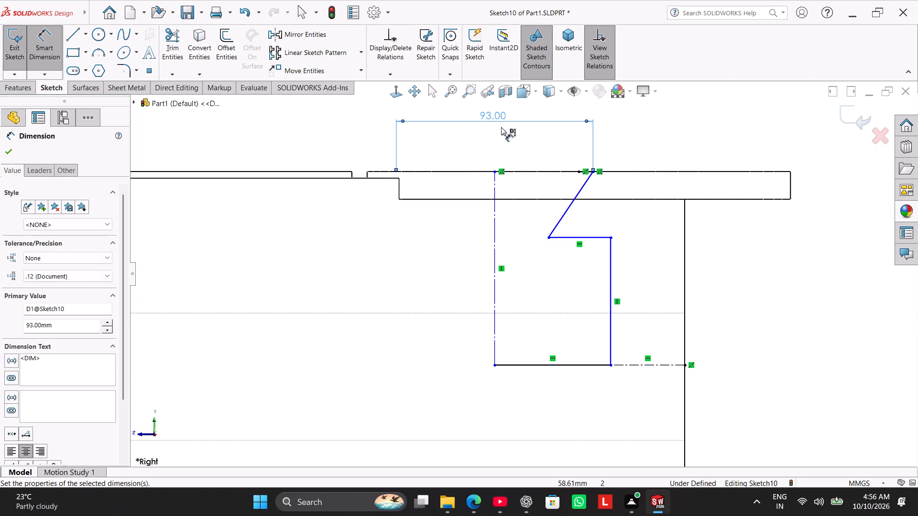
Change the profile's top diametric dimension to 90 mm.
{"action": "double_click", "coordinate": [492, 117]}
{"action": "key", "text": "9"}
{"action": "key", "text": "0"}
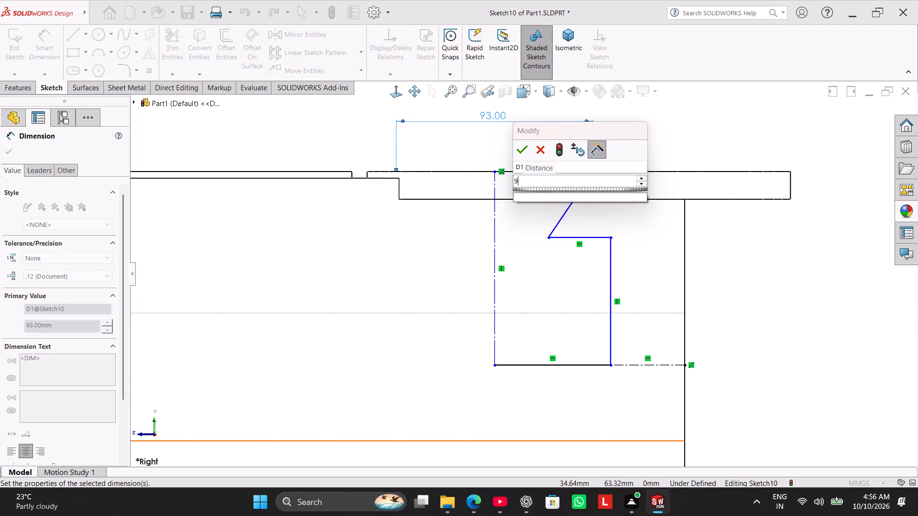
{"action": "key", "text": "Return"}
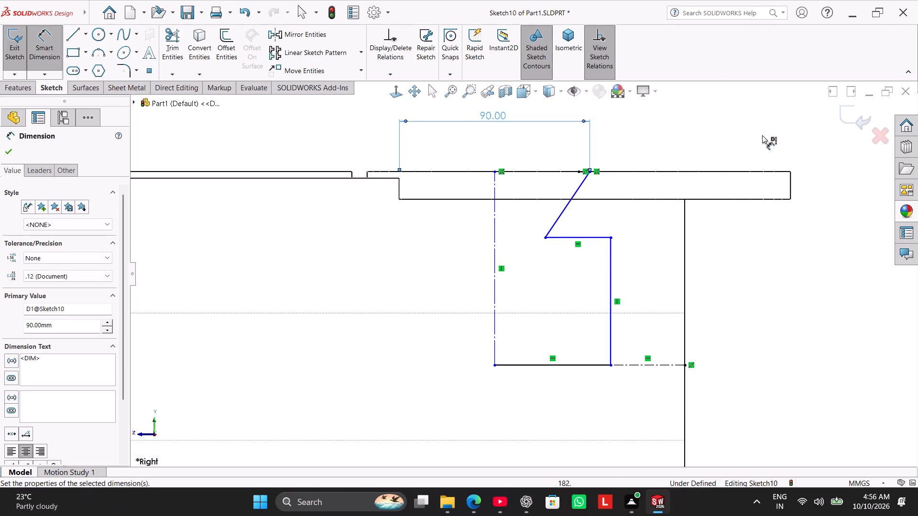
{"action": "right_click", "coordinate": [637, 144]}
{"action": "left_click", "coordinate": [669, 176]}
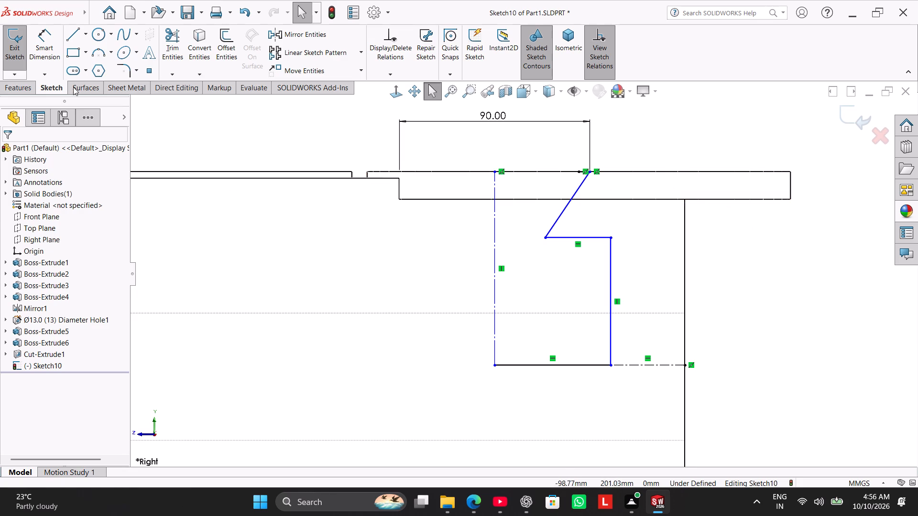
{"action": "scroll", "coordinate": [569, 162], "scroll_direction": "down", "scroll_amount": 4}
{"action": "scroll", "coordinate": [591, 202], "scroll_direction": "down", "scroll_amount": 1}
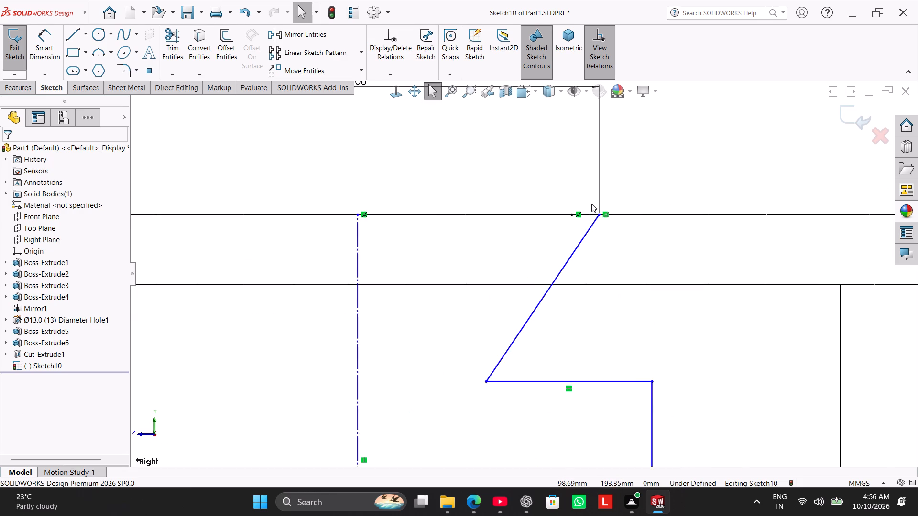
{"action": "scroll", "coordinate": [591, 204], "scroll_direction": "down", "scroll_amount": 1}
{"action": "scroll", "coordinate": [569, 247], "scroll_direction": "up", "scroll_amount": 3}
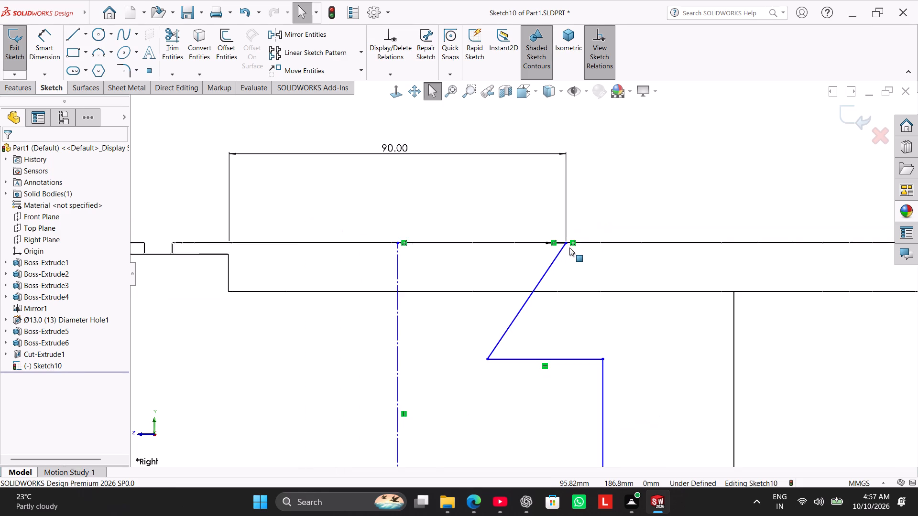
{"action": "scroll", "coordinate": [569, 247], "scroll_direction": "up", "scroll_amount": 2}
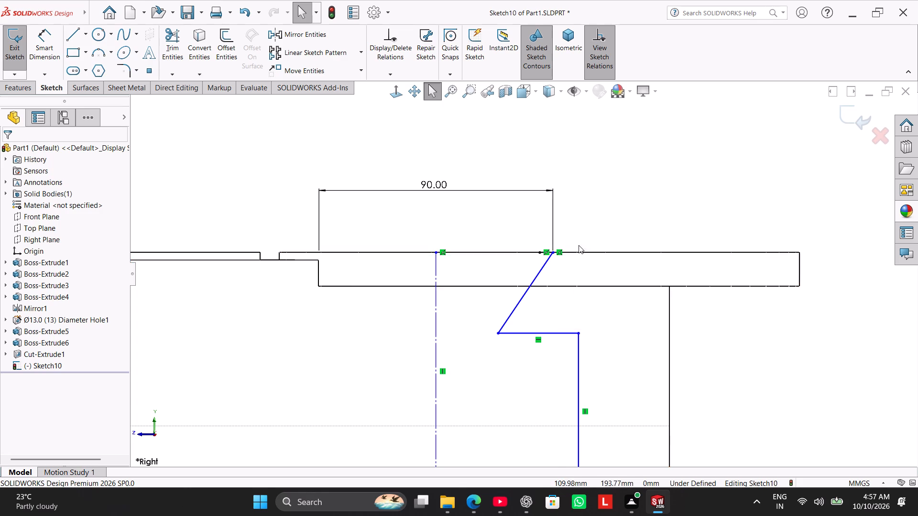
Undo the last two value changes of the profile's top diametric dimension.
{"action": "scroll", "coordinate": [580, 251], "scroll_direction": "up", "scroll_amount": 2}
{"action": "scroll", "coordinate": [537, 282], "scroll_direction": "down", "scroll_amount": 2}
{"action": "right_click", "coordinate": [584, 209]}
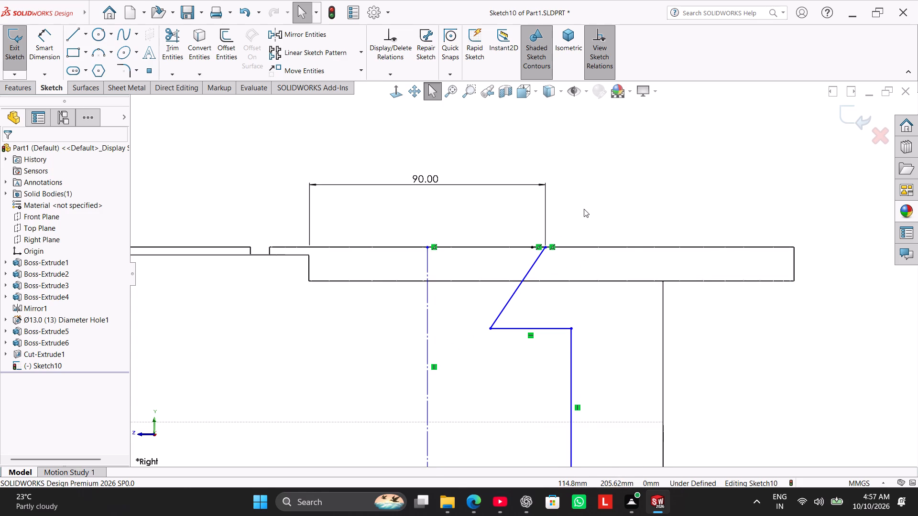
{"action": "left_click", "coordinate": [580, 211]}
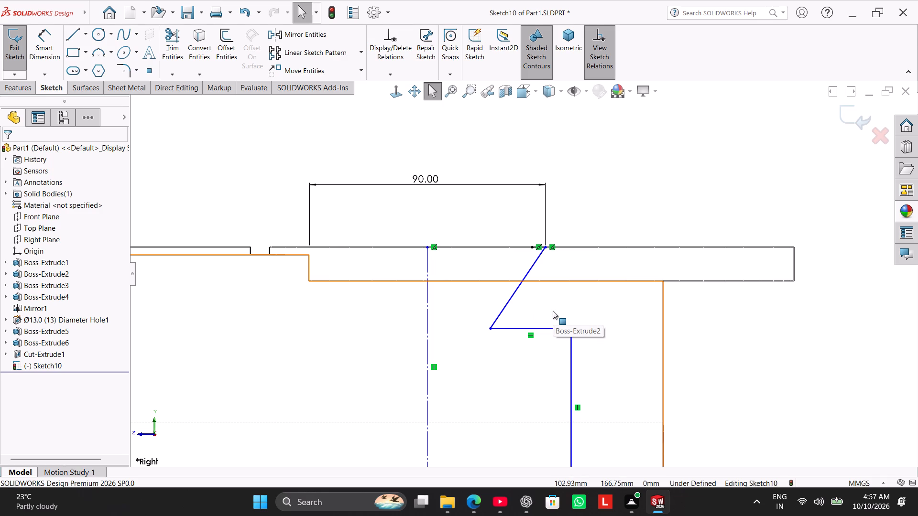
{"action": "key", "text": "ctrl+z"}
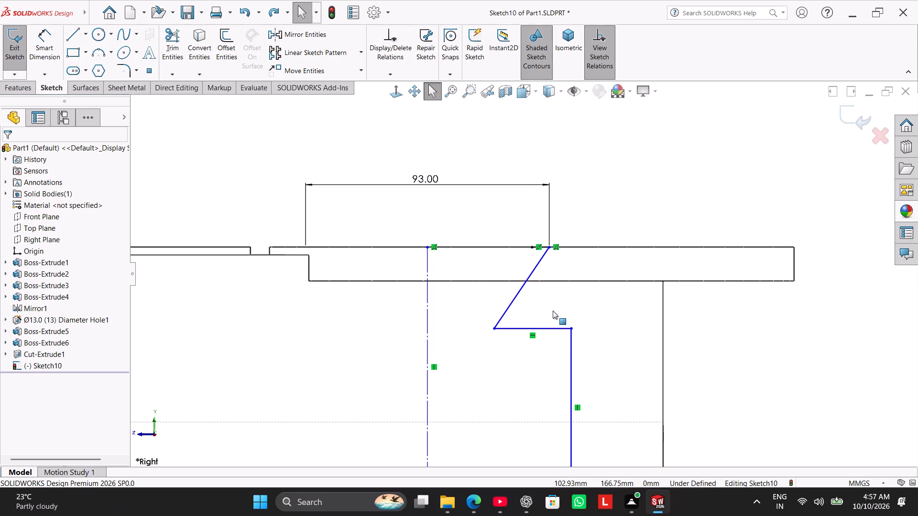
{"action": "key", "text": "ctrl+z"}
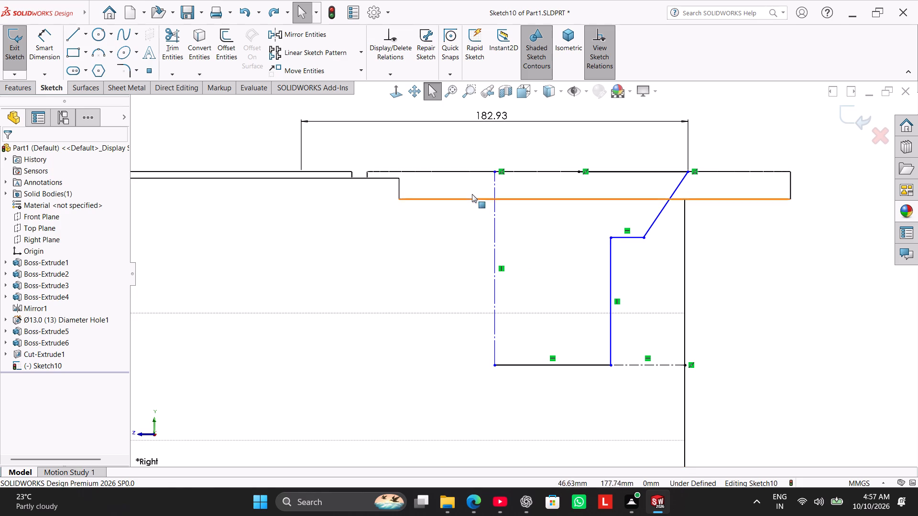
Delete the vertical centerline together with its associated diametric dimension.
{"action": "right_click", "coordinate": [494, 204]}
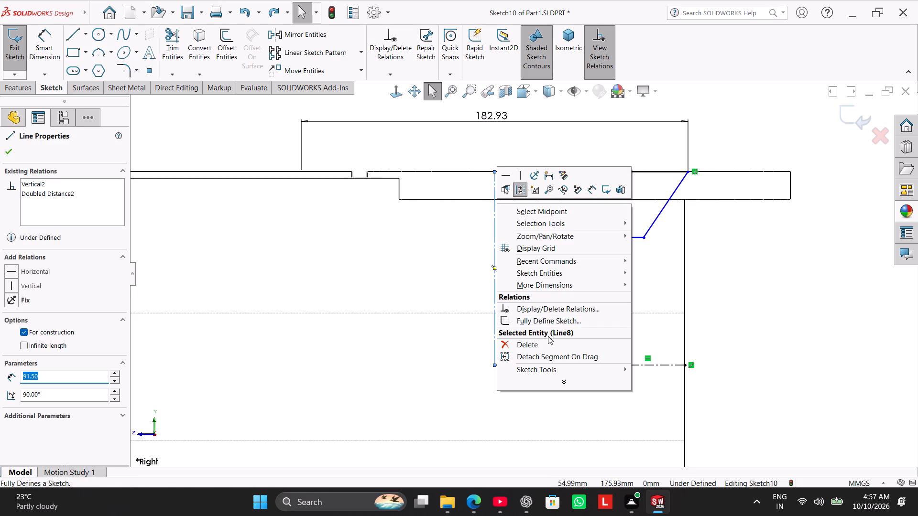
{"action": "left_click", "coordinate": [548, 344]}
{"action": "left_click", "coordinate": [401, 252]}
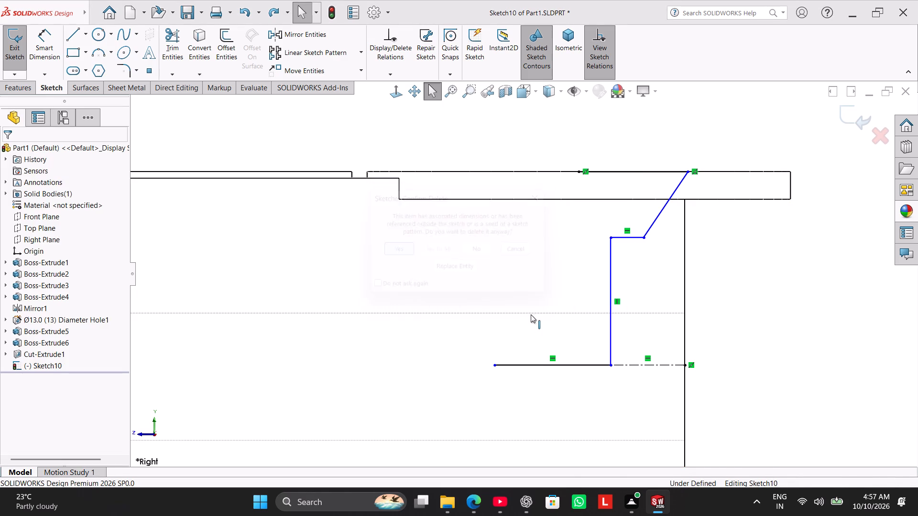
Shorten the profile's bottom line by moving its free inner end toward the vertical profile line.
{"action": "left_click_drag", "start_coordinate": [495, 364], "coordinate": [554, 360]}
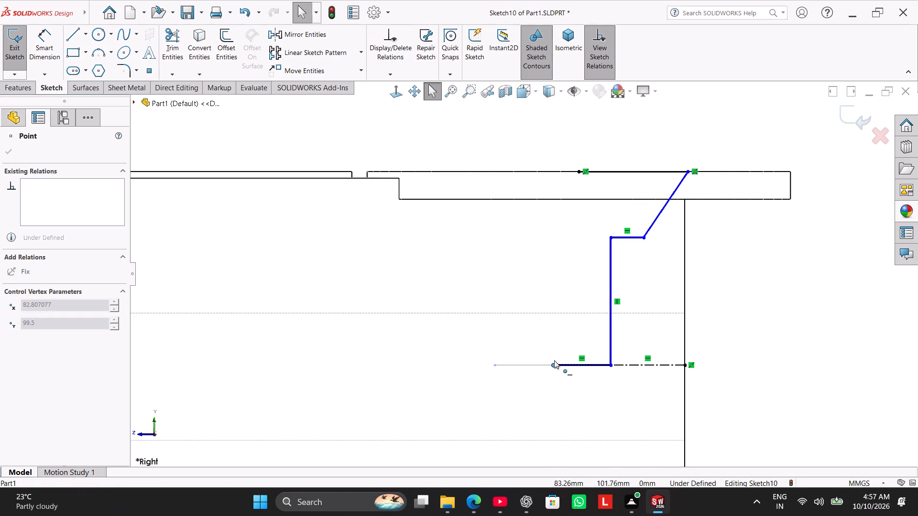
{"action": "left_click_drag", "start_coordinate": [554, 360], "coordinate": [552, 360]}
Draw a vertical construction line about 91.5 mm long from the top line's inner end to the bottom line's free end.
{"action": "left_click_drag", "start_coordinate": [76, 35], "coordinate": [80, 42]}
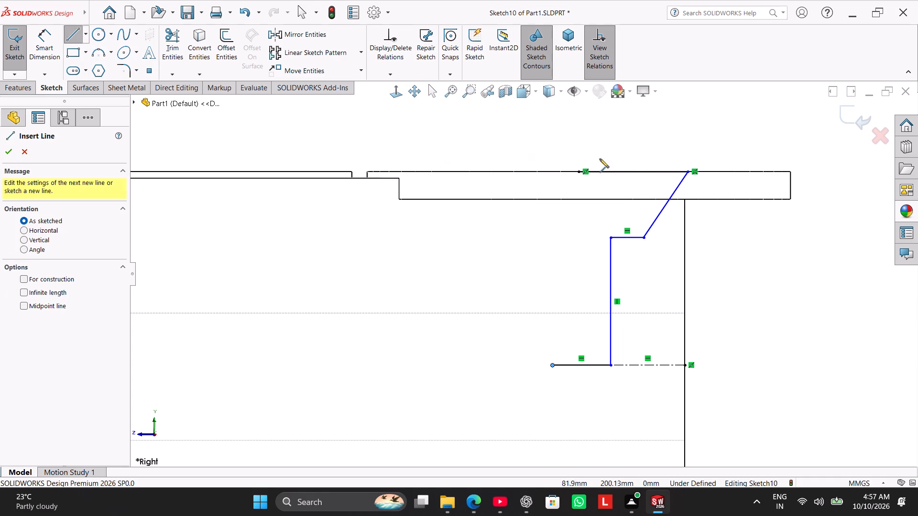
{"action": "left_click", "coordinate": [579, 171]}
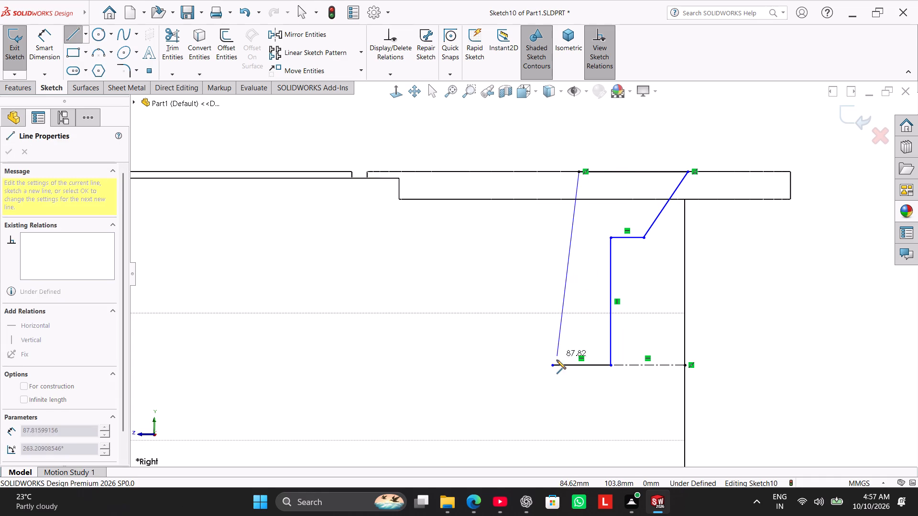
{"action": "left_click", "coordinate": [553, 365]}
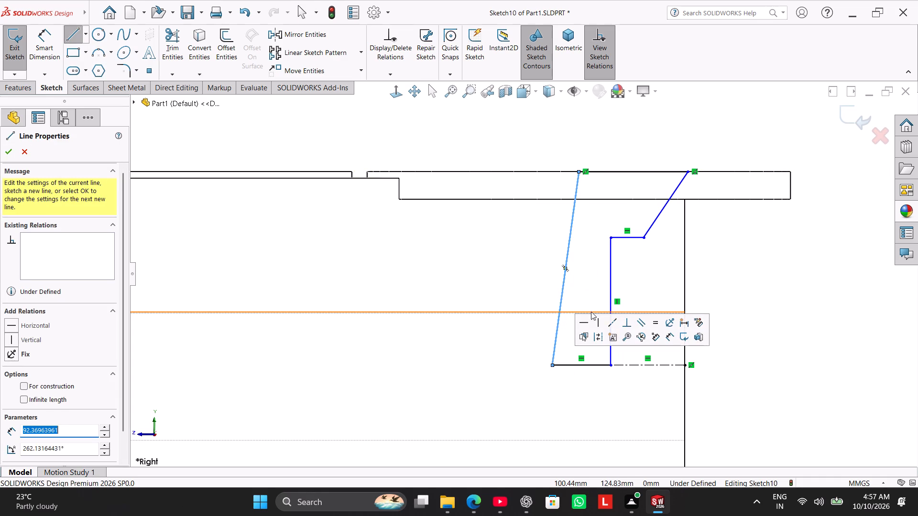
{"action": "left_click", "coordinate": [598, 323]}
{"action": "left_click", "coordinate": [763, 264]}
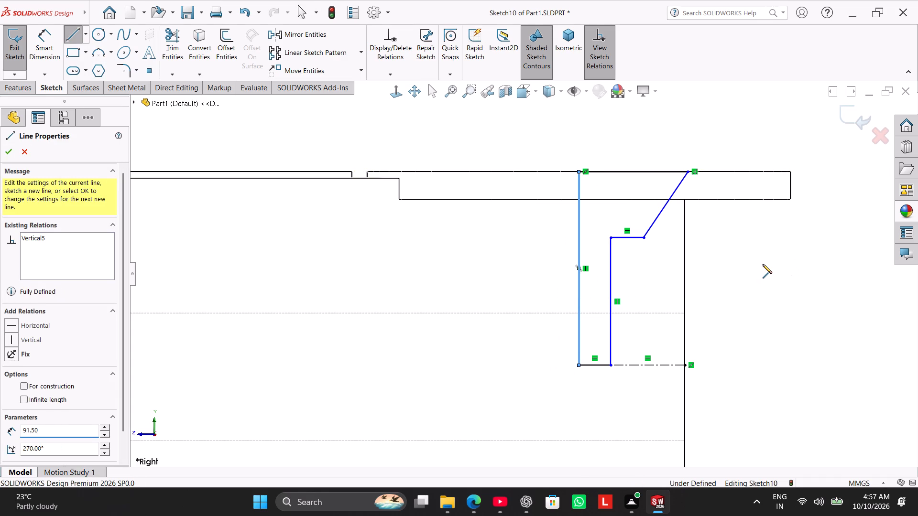
{"action": "right_click", "coordinate": [764, 264]}
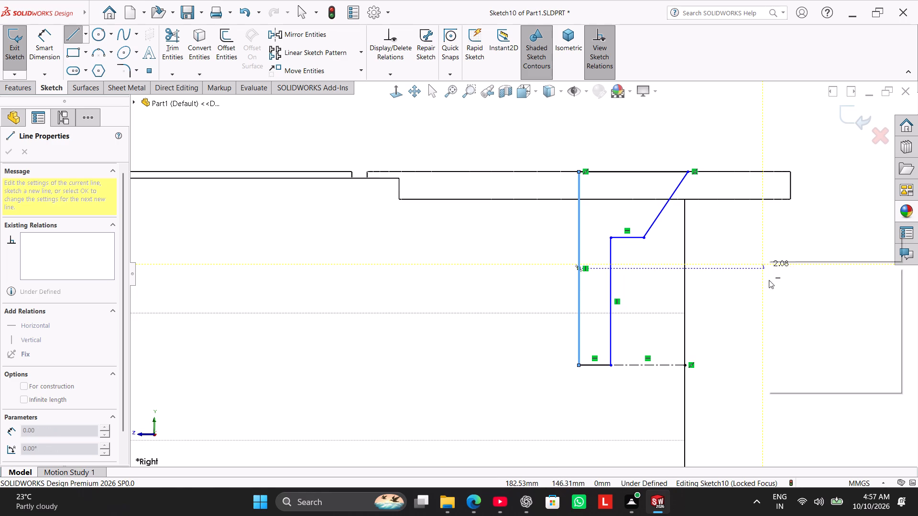
{"action": "left_click", "coordinate": [782, 274]}
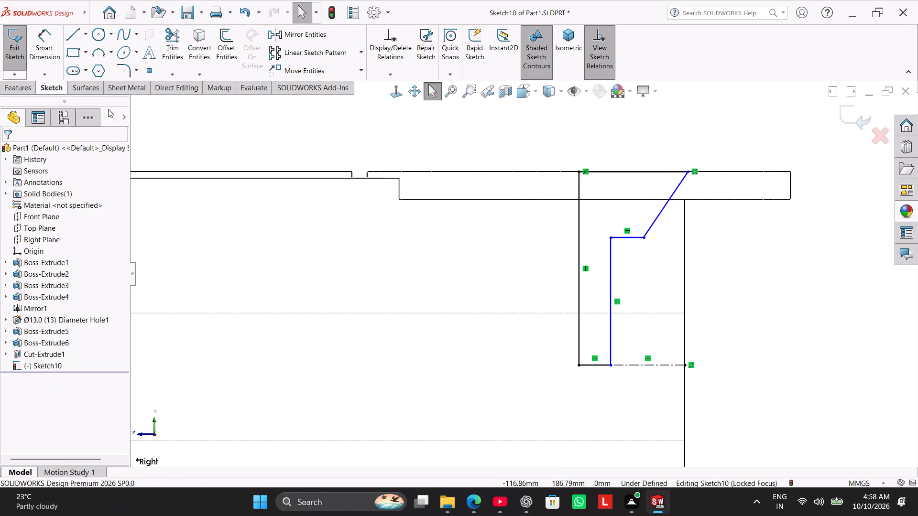
{"action": "right_click", "coordinate": [578, 235]}
{"action": "left_click", "coordinate": [601, 220]}
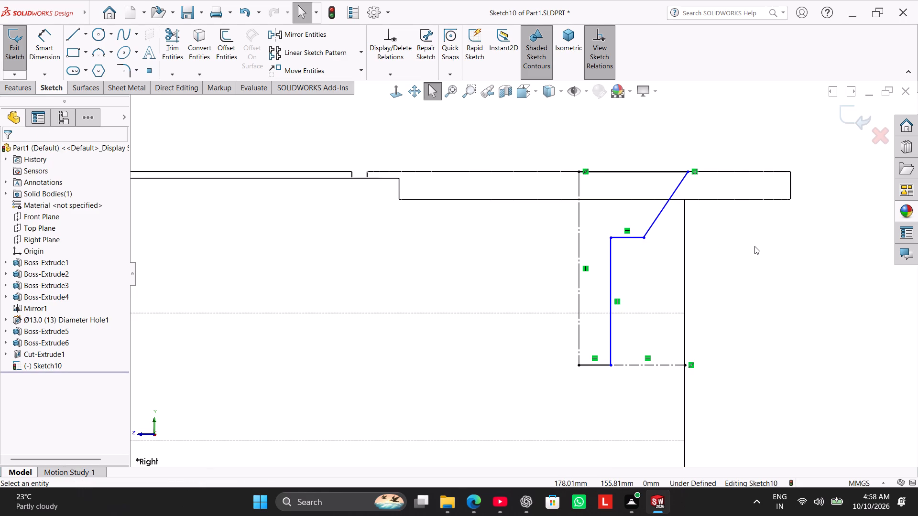
Add a 90 mm diametric dimension from the new vertical centerline to the profile's top outer corner.
{"action": "left_click", "coordinate": [35, 44]}
{"action": "left_click", "coordinate": [689, 170]}
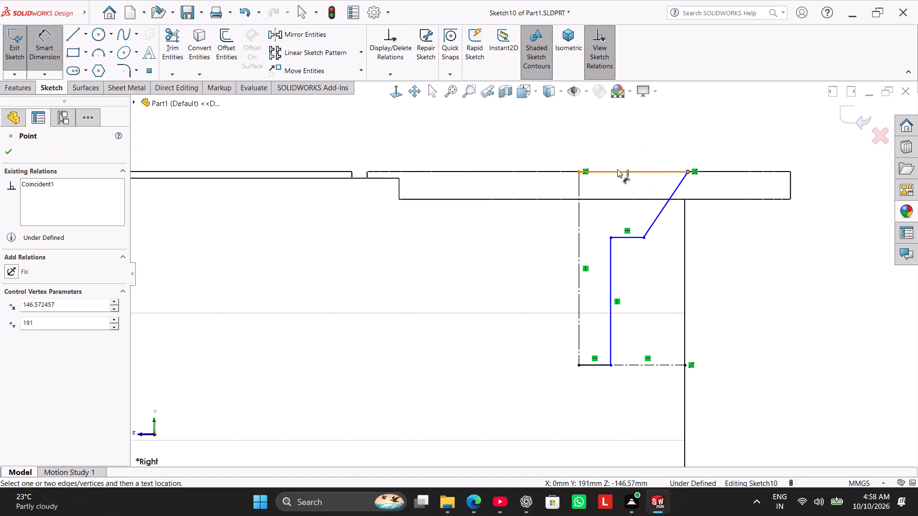
{"action": "left_click", "coordinate": [577, 188]}
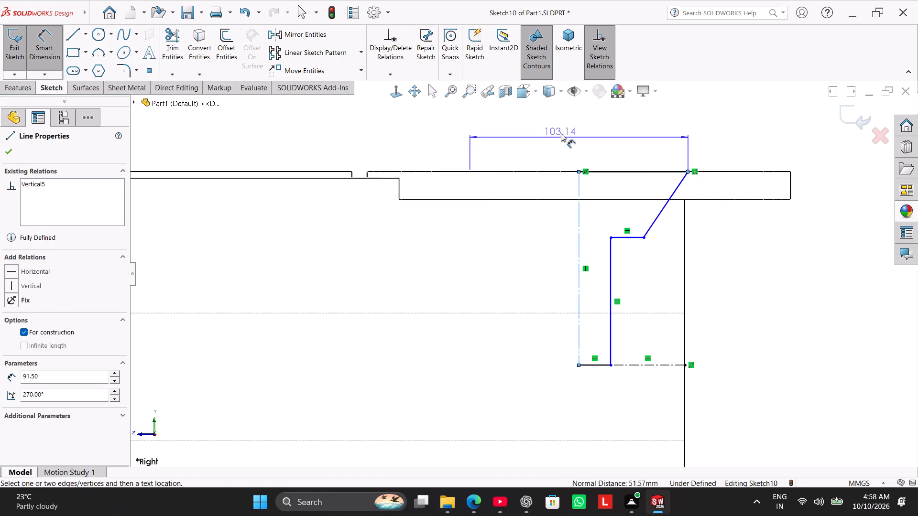
{"action": "left_click", "coordinate": [562, 131]}
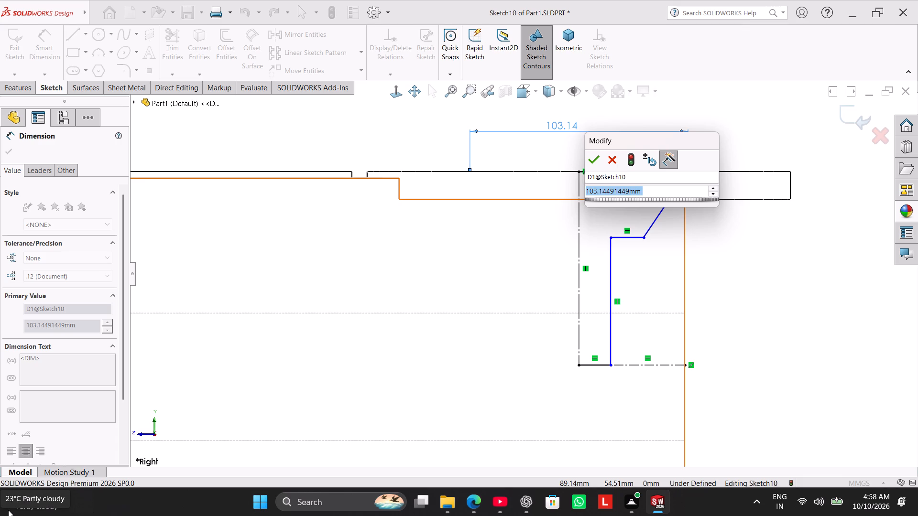
{"action": "key", "text": "9"}
{"action": "key", "text": "0"}
{"action": "key", "text": "Return"}
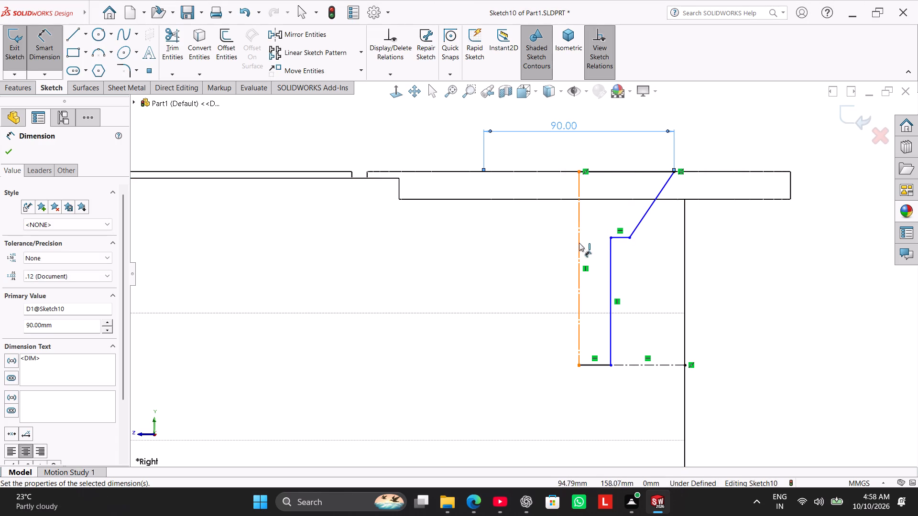
Add a 54 mm diametric dimension from the centerline to the lower end of the sloped line.
{"action": "left_click", "coordinate": [631, 237]}
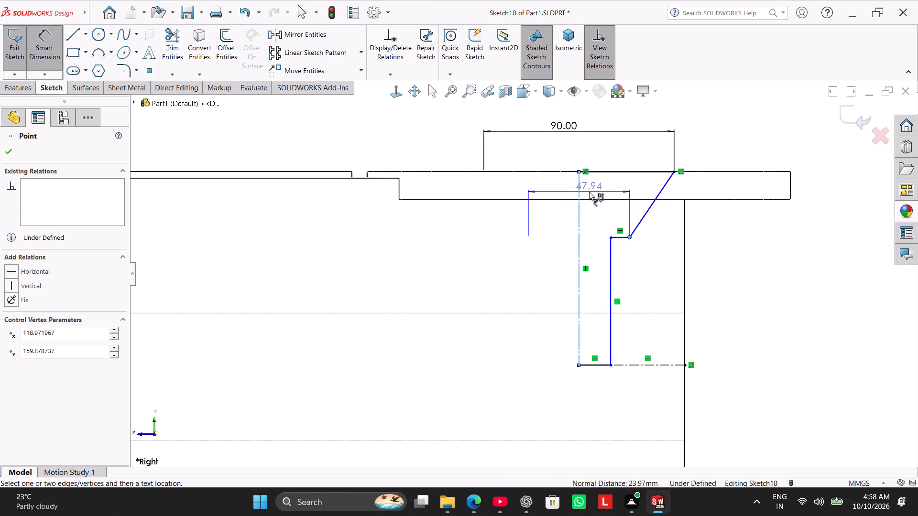
{"action": "left_click", "coordinate": [585, 154]}
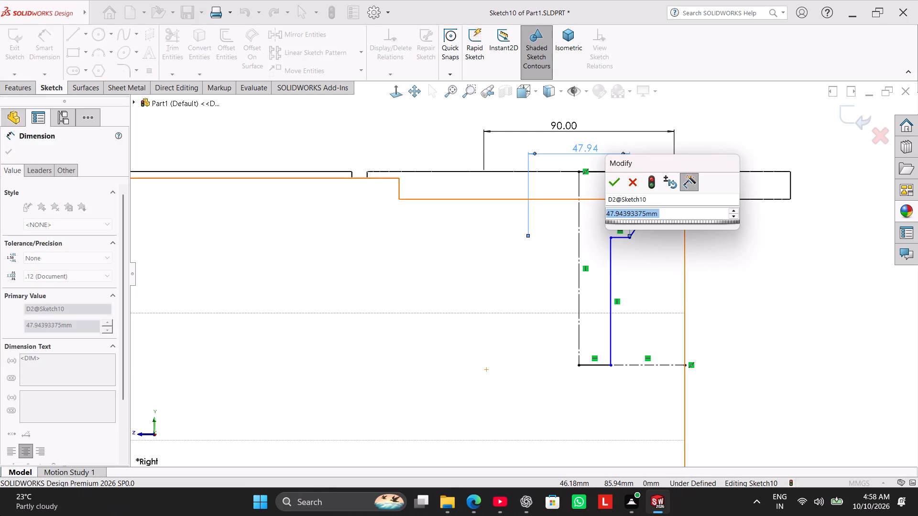
{"action": "type", "text": "54"}
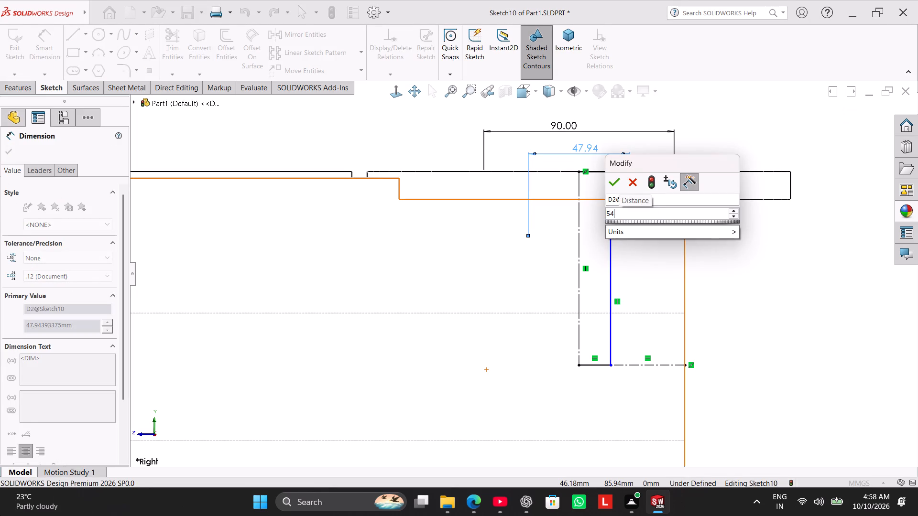
{"action": "key", "text": "Return"}
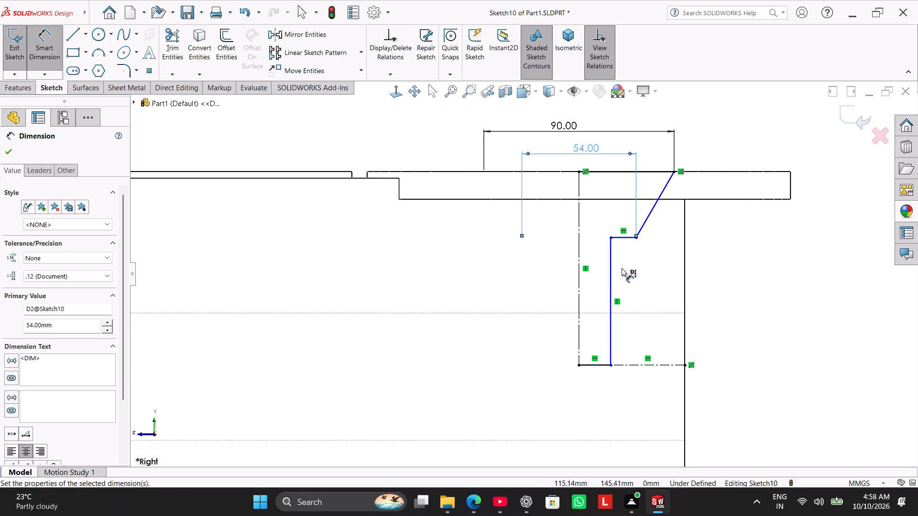
Add a 32 mm diametric dimension from the centerline to the profile's lower vertical line.
{"action": "left_click", "coordinate": [612, 264]}
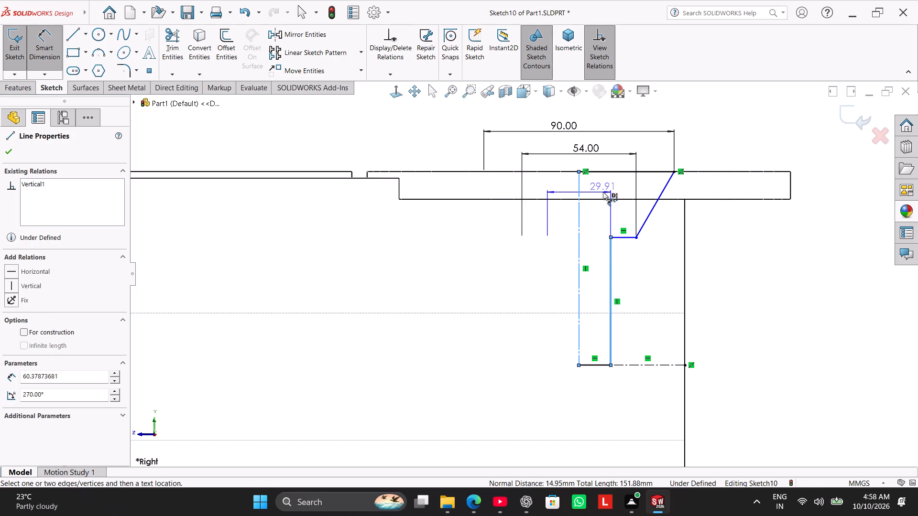
{"action": "left_click", "coordinate": [603, 192]}
{"action": "type", "text": "32"}
{"action": "key", "text": "Return"}
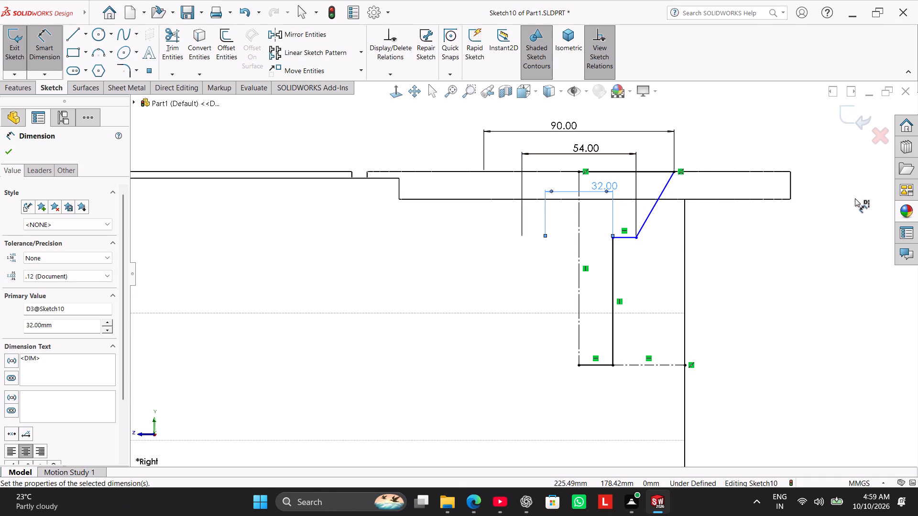
Dimension the depth between the profile's top line and the short horizontal step line as 46 mm.
{"action": "left_click", "coordinate": [626, 236]}
{"action": "left_click", "coordinate": [661, 173]}
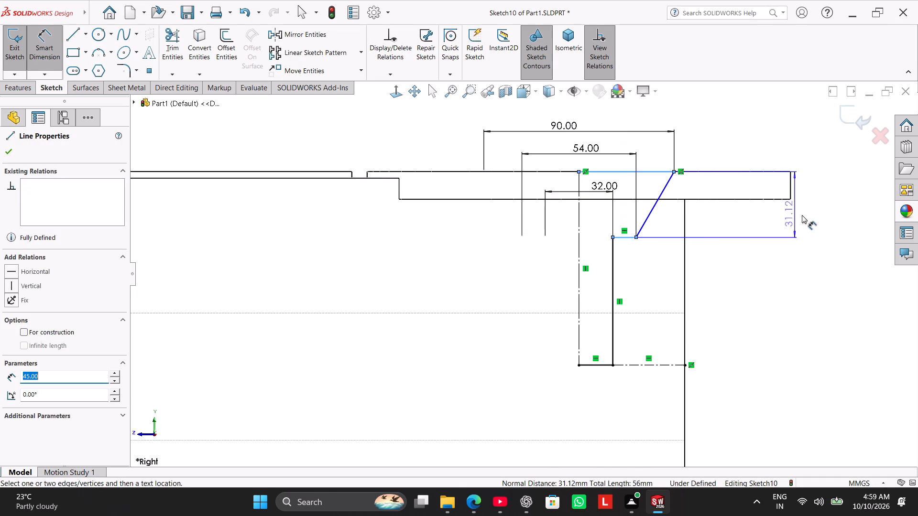
{"action": "left_click", "coordinate": [813, 217]}
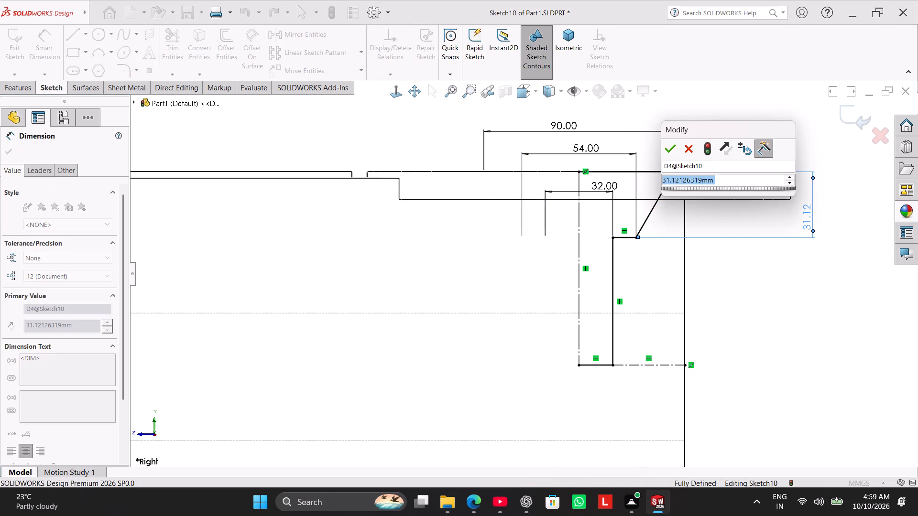
{"action": "type", "text": "46"}
{"action": "key", "text": "Return"}
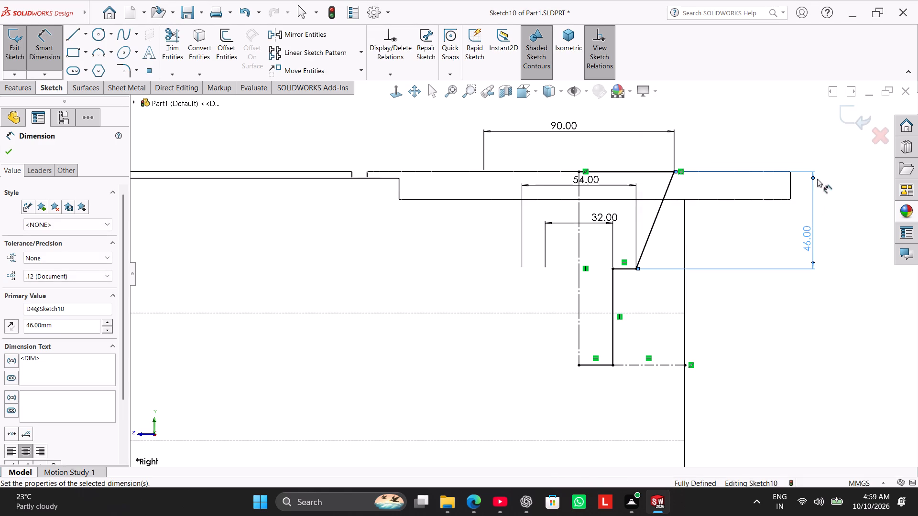
{"action": "right_click", "coordinate": [733, 349]}
{"action": "left_click", "coordinate": [768, 378]}
{"action": "left_click", "coordinate": [740, 282]}
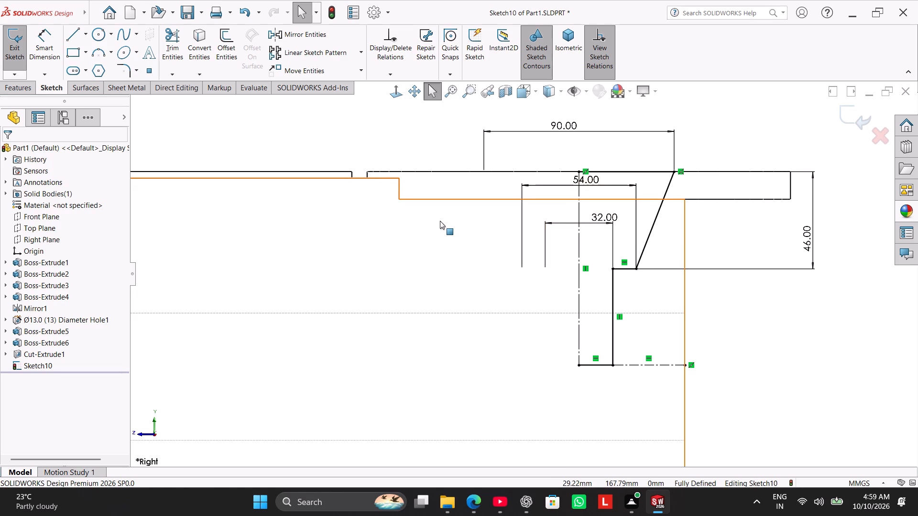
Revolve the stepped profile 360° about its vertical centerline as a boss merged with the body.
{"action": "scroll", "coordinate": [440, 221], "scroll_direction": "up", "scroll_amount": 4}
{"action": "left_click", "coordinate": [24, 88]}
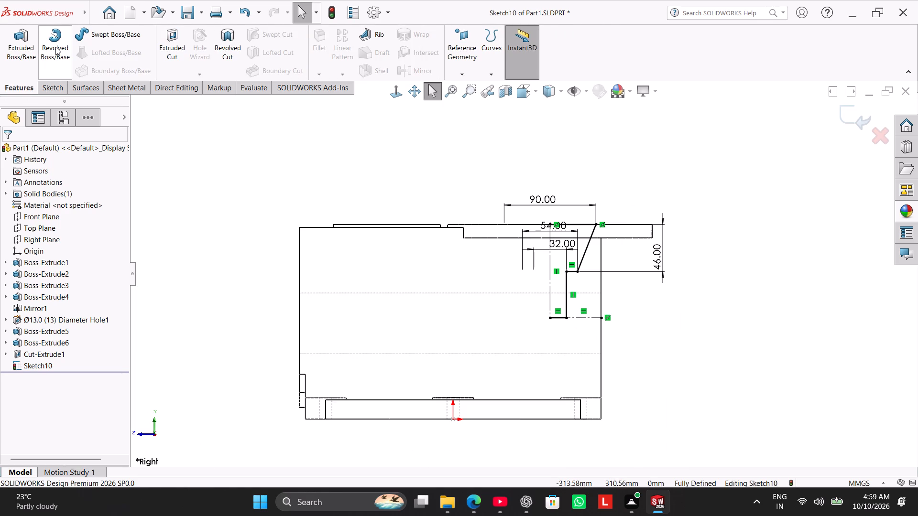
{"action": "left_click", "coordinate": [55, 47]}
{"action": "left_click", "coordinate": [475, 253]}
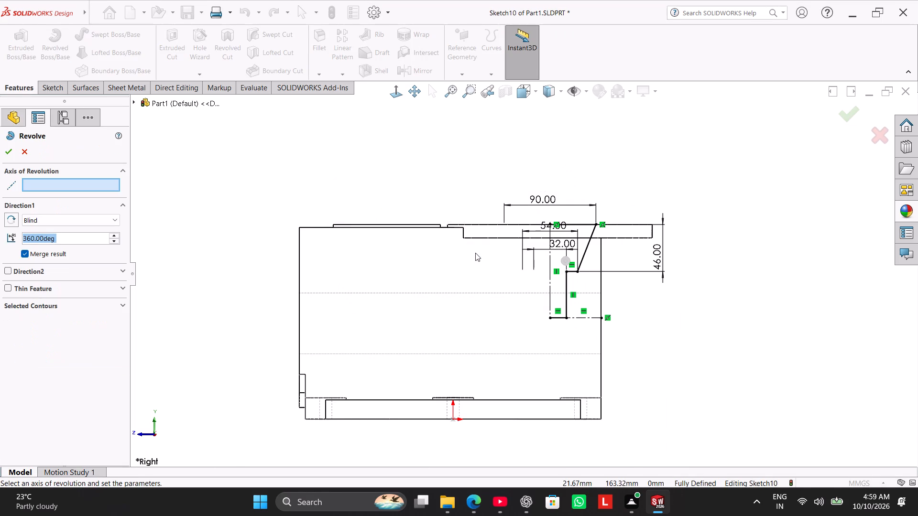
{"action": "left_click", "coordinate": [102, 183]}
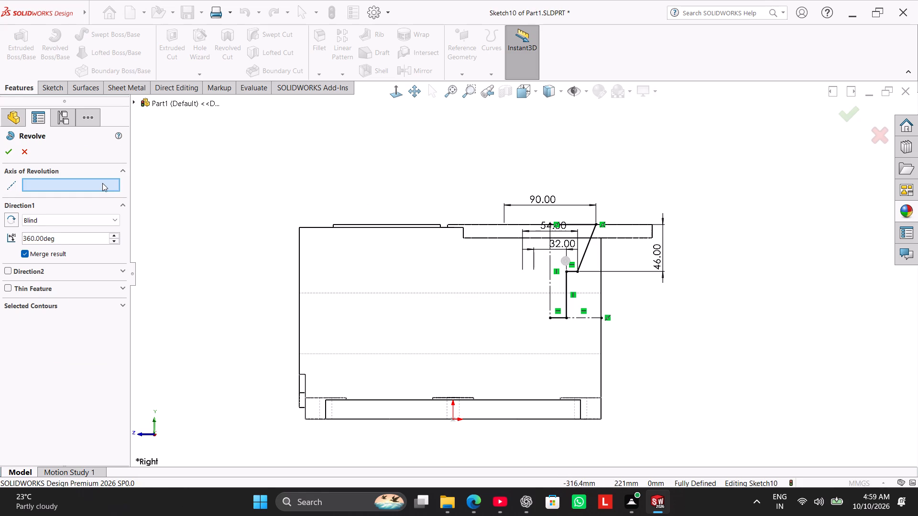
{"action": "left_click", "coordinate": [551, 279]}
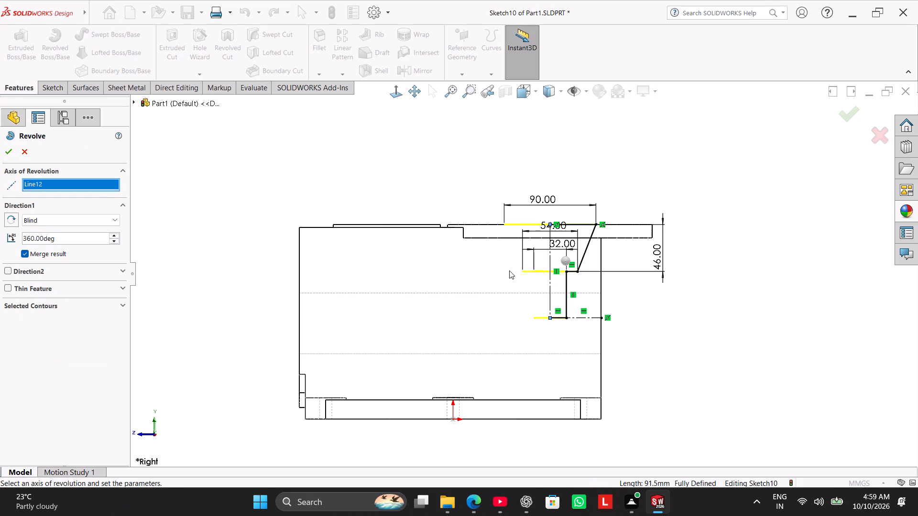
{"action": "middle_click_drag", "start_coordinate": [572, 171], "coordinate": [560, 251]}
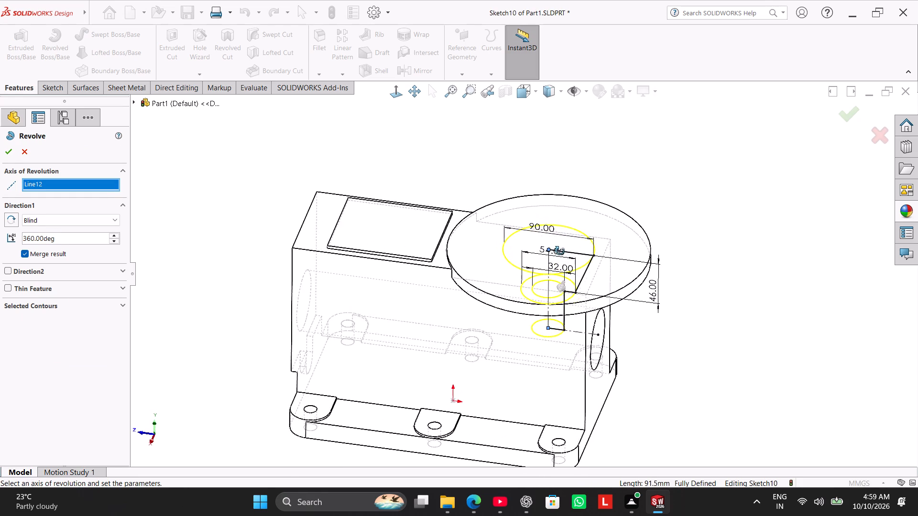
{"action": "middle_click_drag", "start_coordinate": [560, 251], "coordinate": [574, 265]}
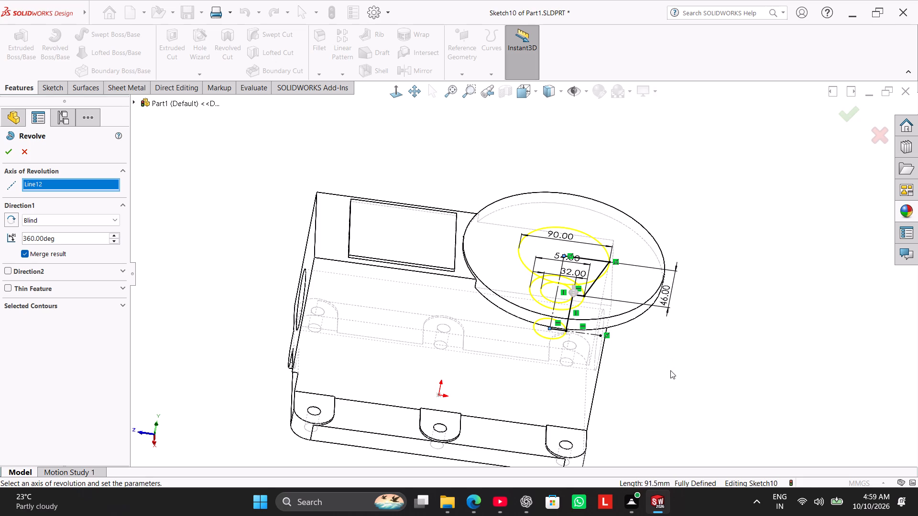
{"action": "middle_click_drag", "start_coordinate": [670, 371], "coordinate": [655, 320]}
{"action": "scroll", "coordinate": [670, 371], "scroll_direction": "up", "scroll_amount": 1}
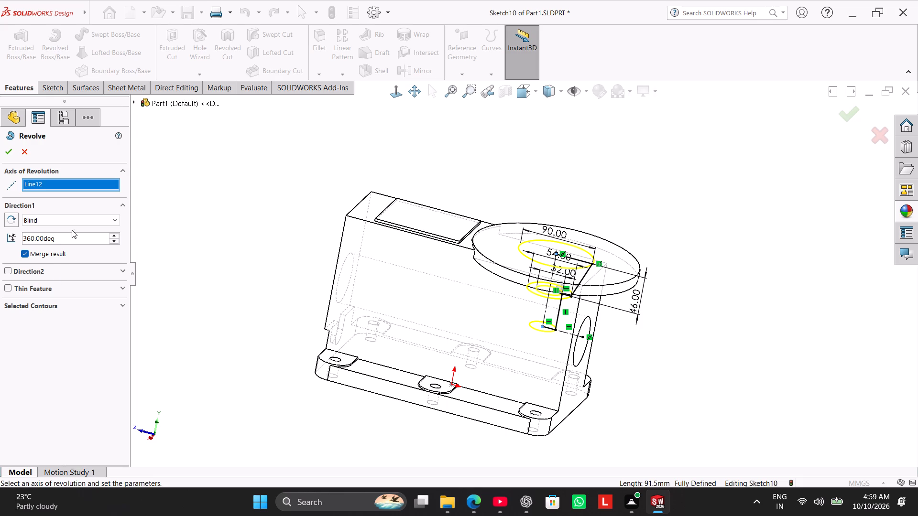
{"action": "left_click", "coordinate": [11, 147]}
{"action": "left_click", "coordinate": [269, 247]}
Switch the model's display style to shaded with edges.
{"action": "middle_click_drag", "start_coordinate": [311, 258], "coordinate": [312, 336]}
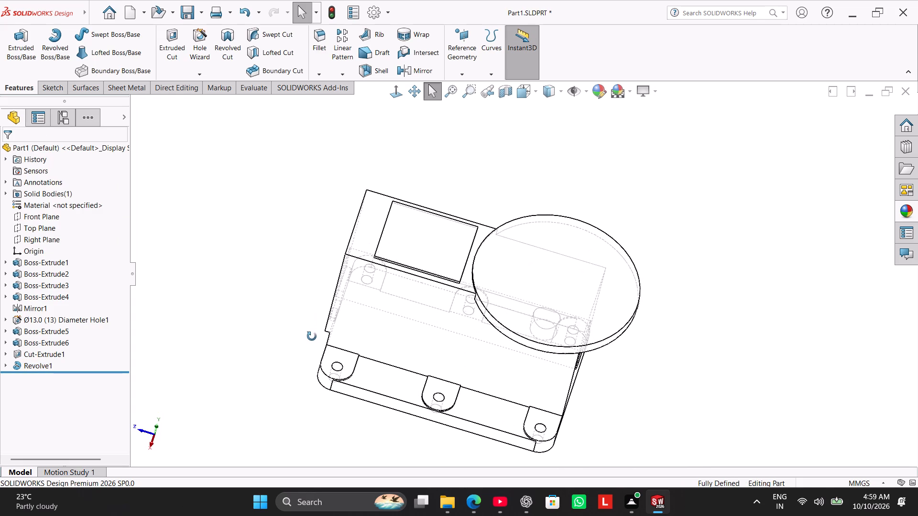
{"action": "middle_click_drag", "start_coordinate": [312, 336], "coordinate": [299, 258]}
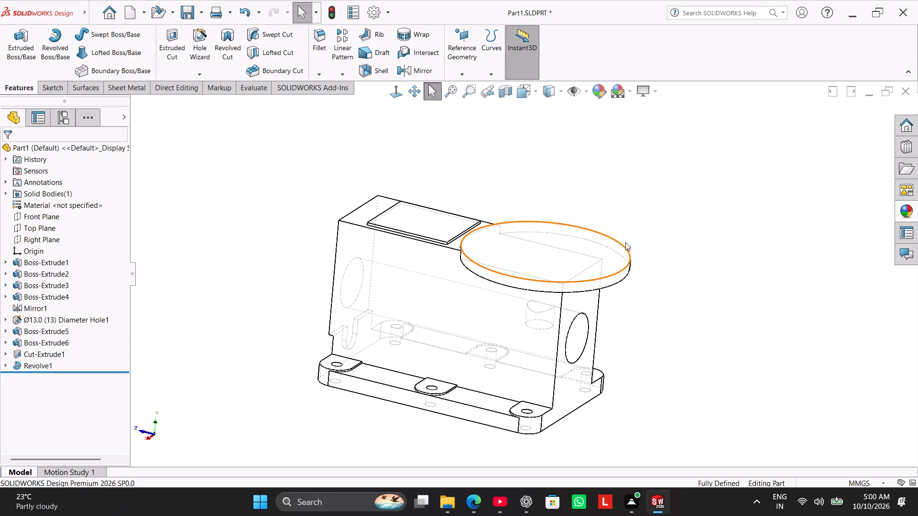
{"action": "middle_click_drag", "start_coordinate": [625, 242], "coordinate": [666, 217]}
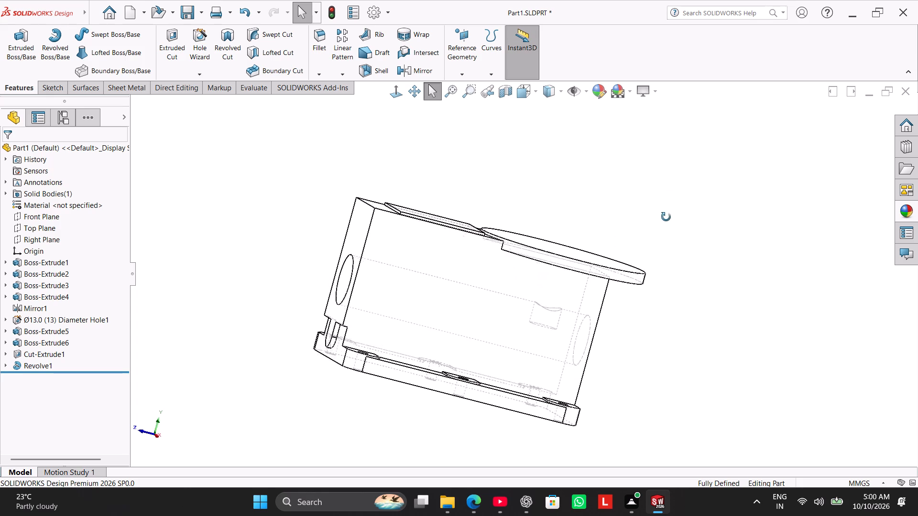
{"action": "middle_click_drag", "start_coordinate": [666, 217], "coordinate": [652, 234]}
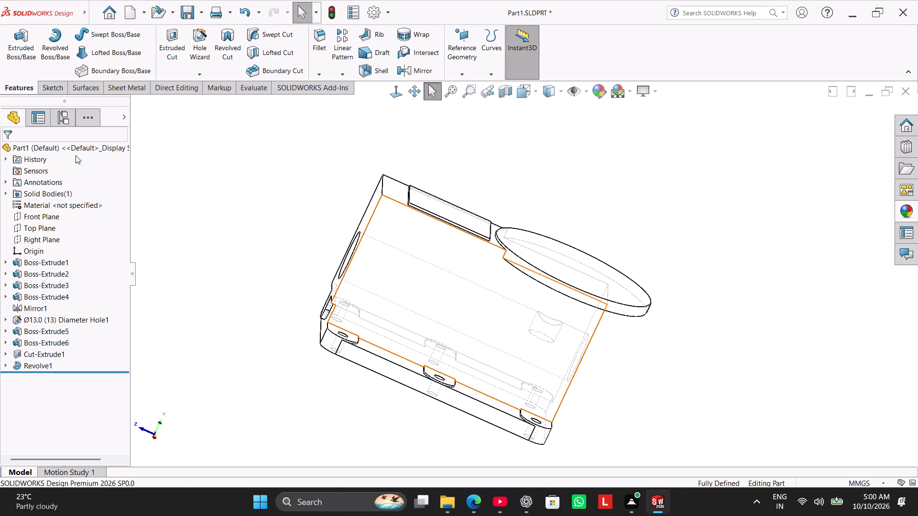
{"action": "left_click", "coordinate": [561, 96]}
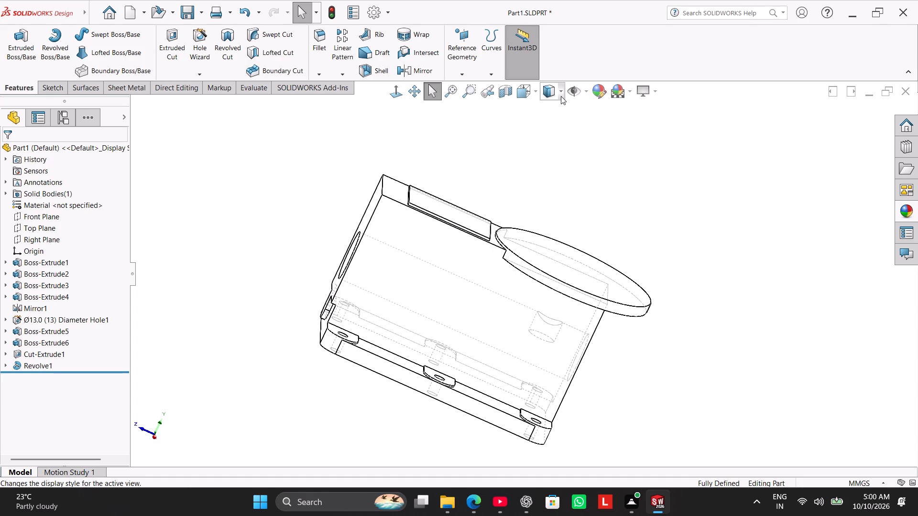
{"action": "left_click", "coordinate": [548, 107]}
{"action": "middle_click_drag", "start_coordinate": [549, 154], "coordinate": [533, 198]}
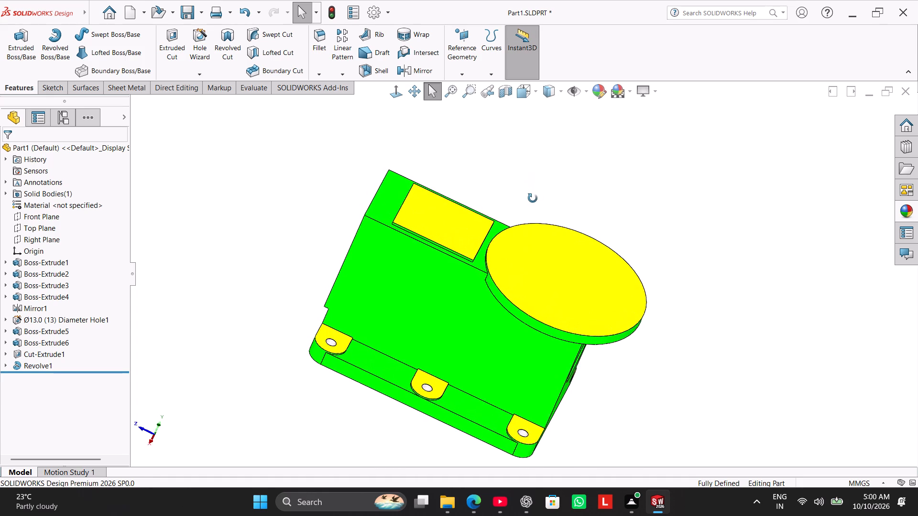
{"action": "middle_click_drag", "start_coordinate": [533, 198], "coordinate": [536, 185]}
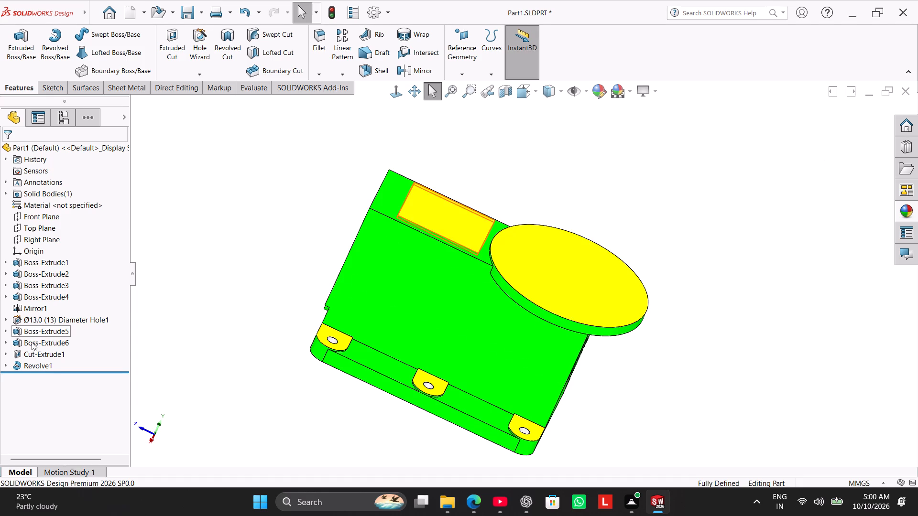
Reopen the revolved boss's sketch to examine the stepped profile against the shaded body, and exit the sketch.
{"action": "right_click", "coordinate": [46, 365]}
{"action": "left_click", "coordinate": [71, 279]}
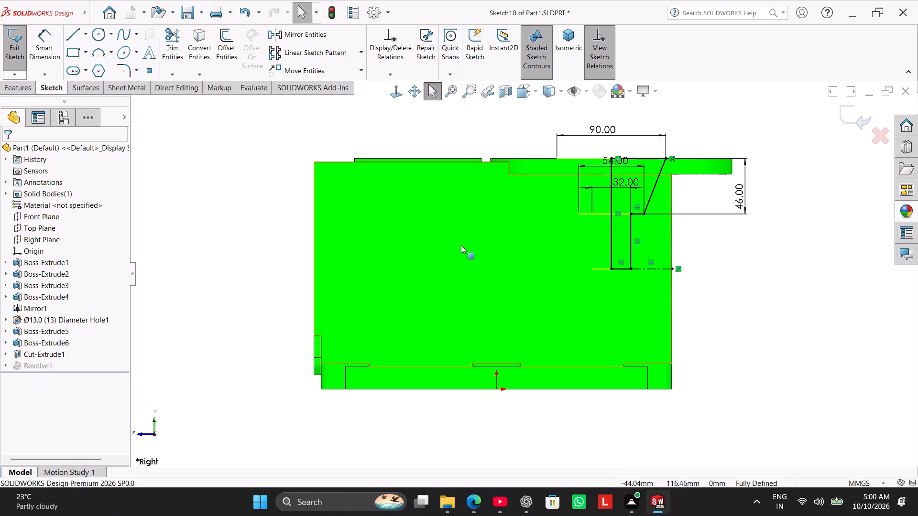
{"action": "scroll", "coordinate": [646, 170], "scroll_direction": "down", "scroll_amount": 5}
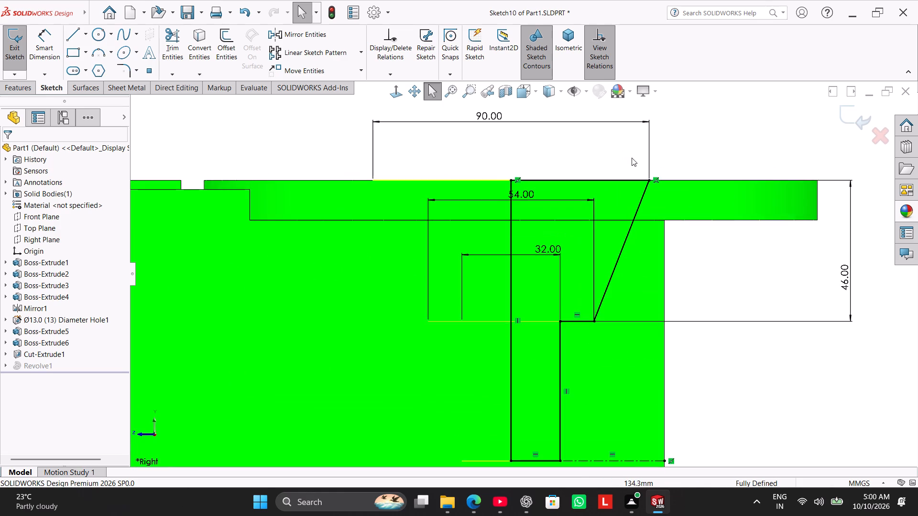
{"action": "middle_click_drag", "start_coordinate": [632, 158], "coordinate": [645, 186]}
{"action": "scroll", "coordinate": [630, 177], "scroll_direction": "up", "scroll_amount": 2}
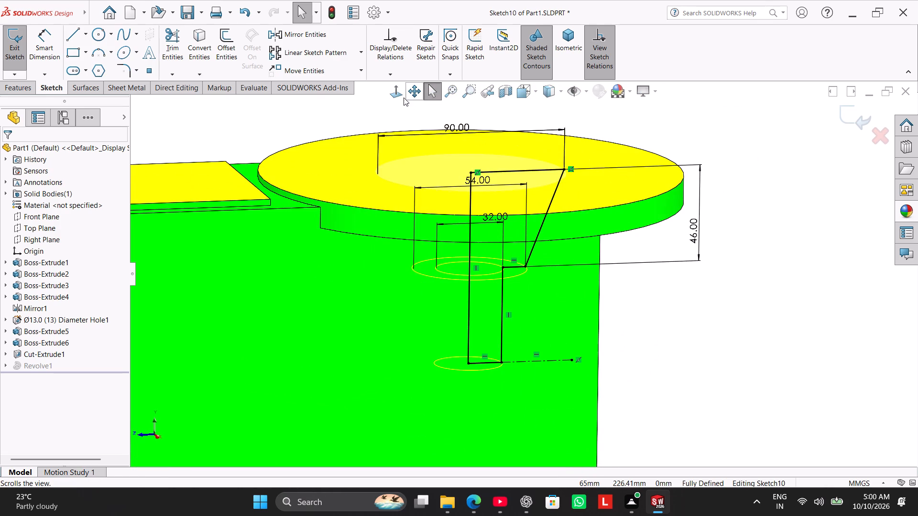
{"action": "left_click", "coordinate": [402, 96]}
{"action": "scroll", "coordinate": [621, 151], "scroll_direction": "down", "scroll_amount": 4}
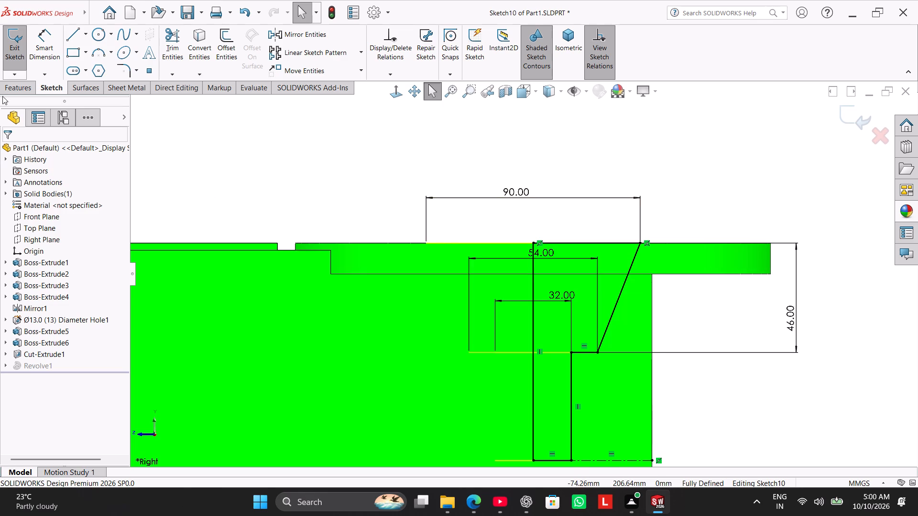
{"action": "left_click", "coordinate": [8, 39]}
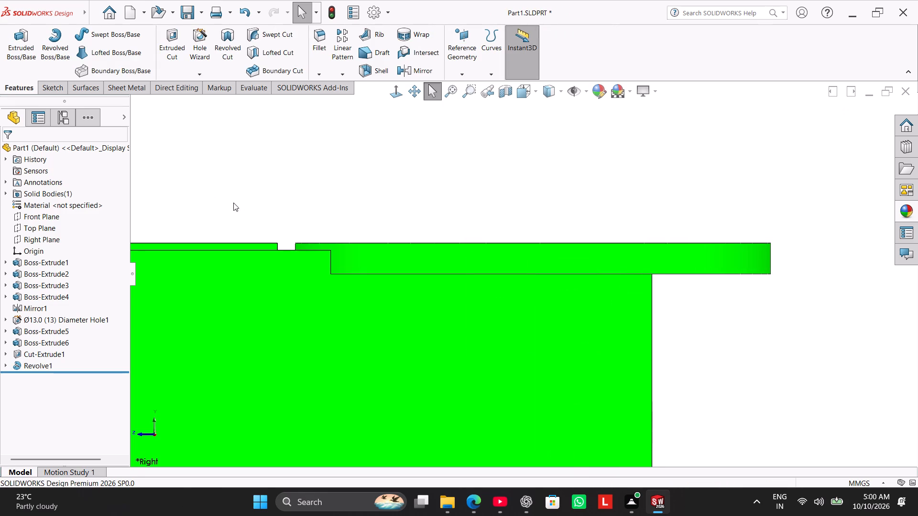
Inspect the revolved feature inside the block with a temporary section view on the Right Plane.
{"action": "middle_click_drag", "start_coordinate": [234, 203], "coordinate": [241, 239]}
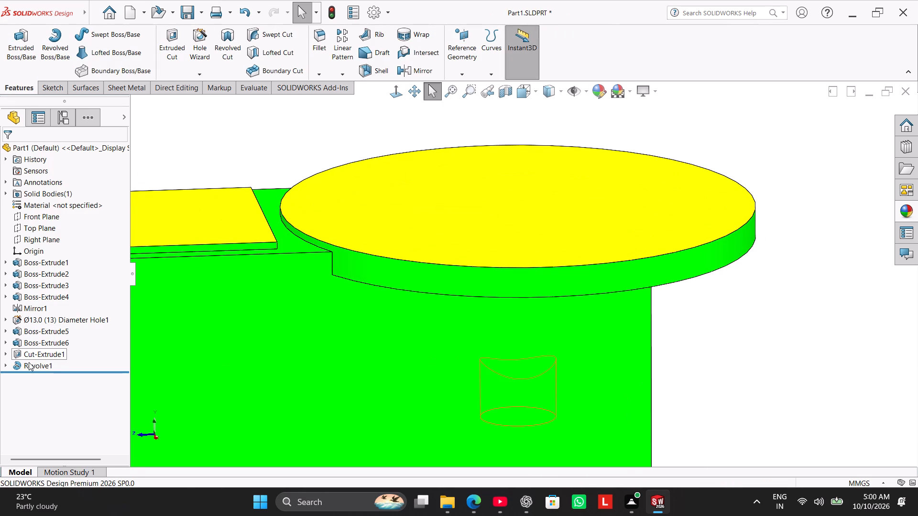
{"action": "left_click", "coordinate": [502, 95]}
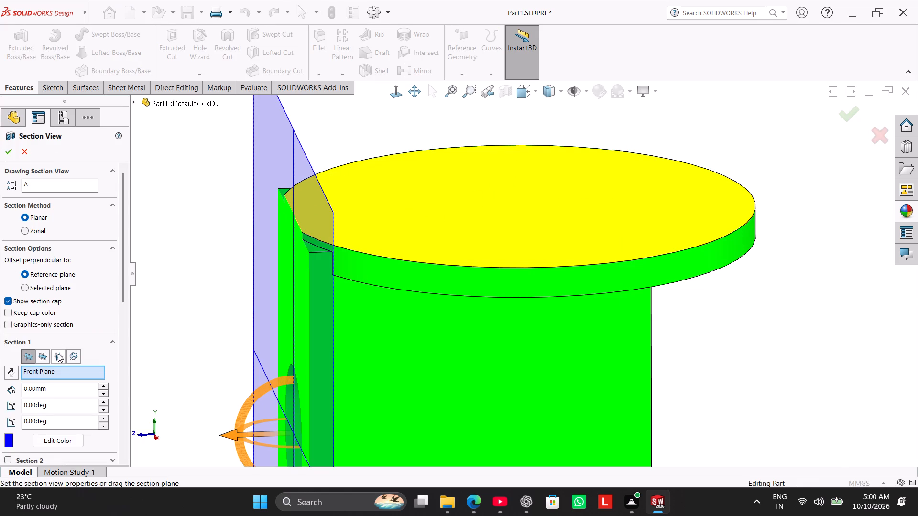
{"action": "left_click", "coordinate": [58, 354]}
{"action": "scroll", "coordinate": [371, 279], "scroll_direction": "up", "scroll_amount": 4}
{"action": "middle_click_drag", "start_coordinate": [416, 258], "coordinate": [431, 267]}
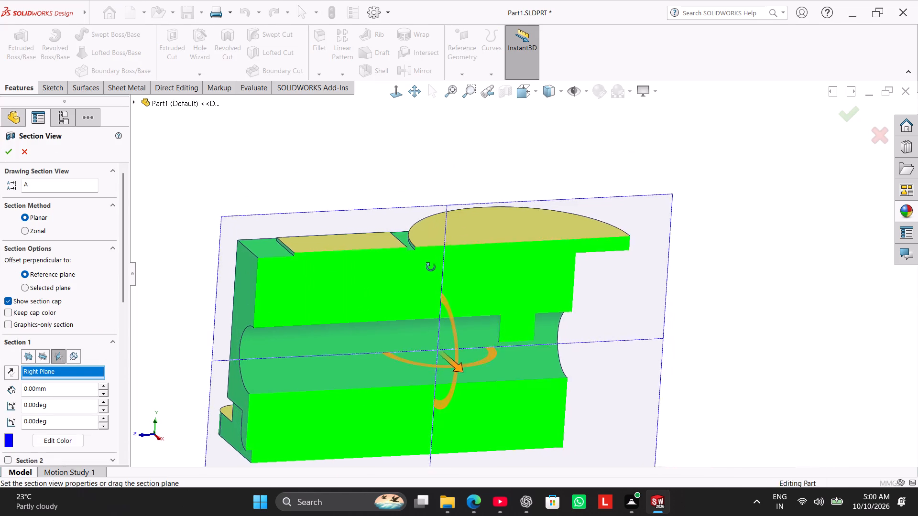
{"action": "middle_click_drag", "start_coordinate": [431, 267], "coordinate": [411, 266]}
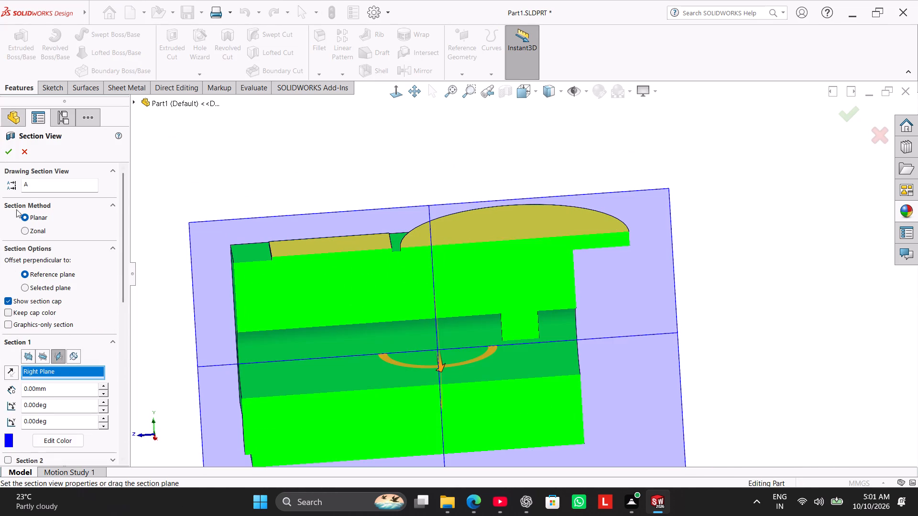
{"action": "left_click", "coordinate": [24, 155]}
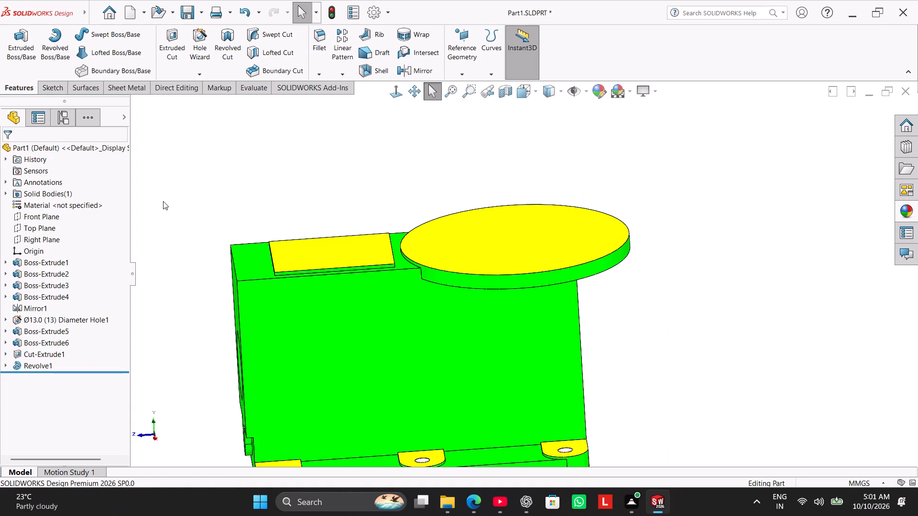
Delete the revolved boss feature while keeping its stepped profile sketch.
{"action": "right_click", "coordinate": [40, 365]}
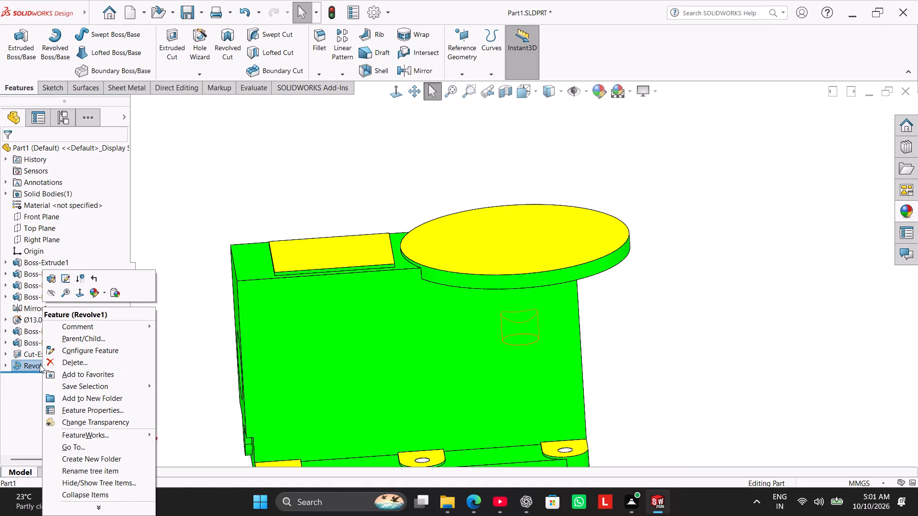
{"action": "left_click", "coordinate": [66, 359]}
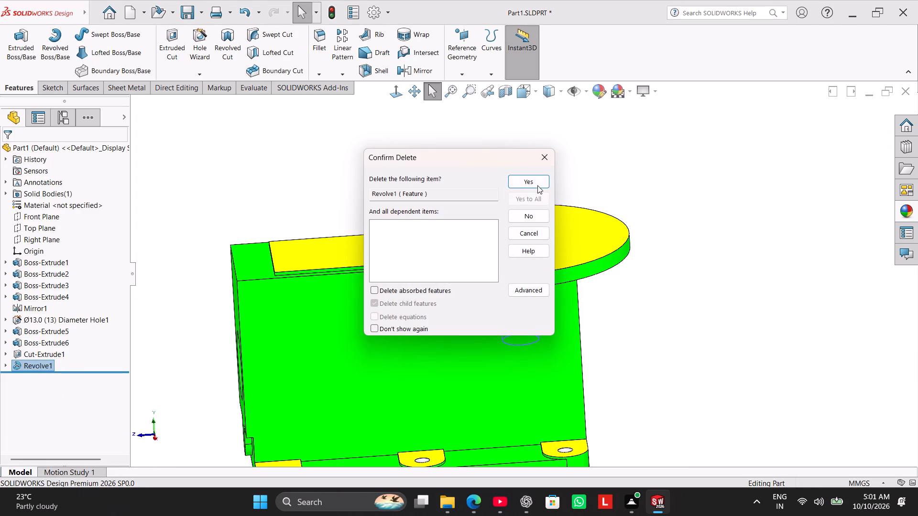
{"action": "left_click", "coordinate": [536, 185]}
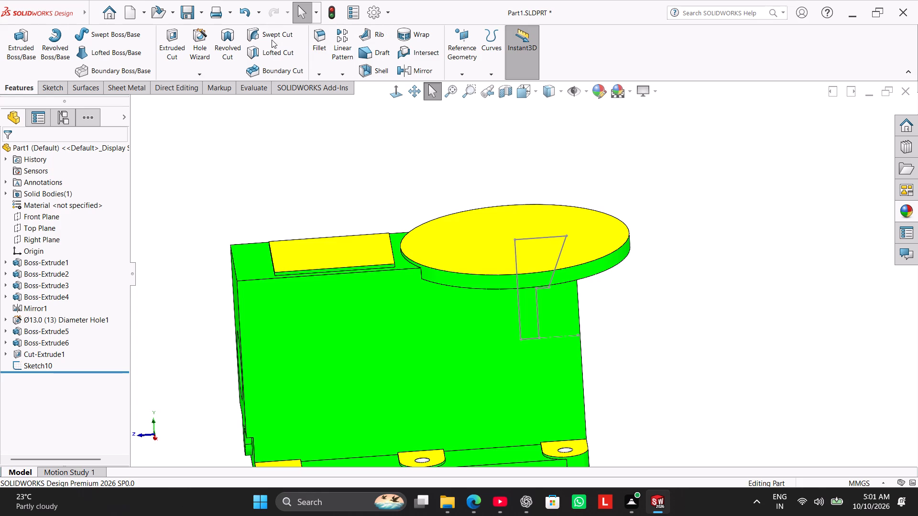
Revolve-cut the stepped profile 360° about its vertical centerline through the disc and block.
{"action": "left_click", "coordinate": [238, 37]}
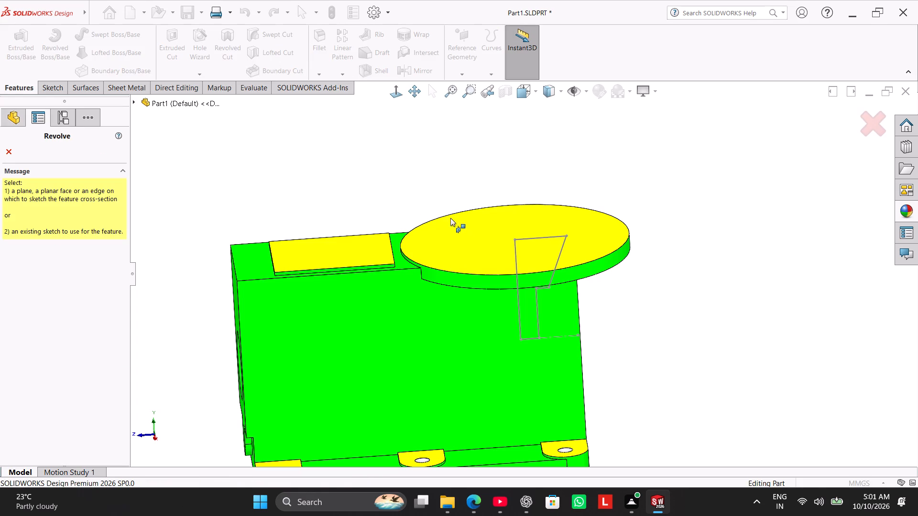
{"action": "left_click", "coordinate": [515, 259]}
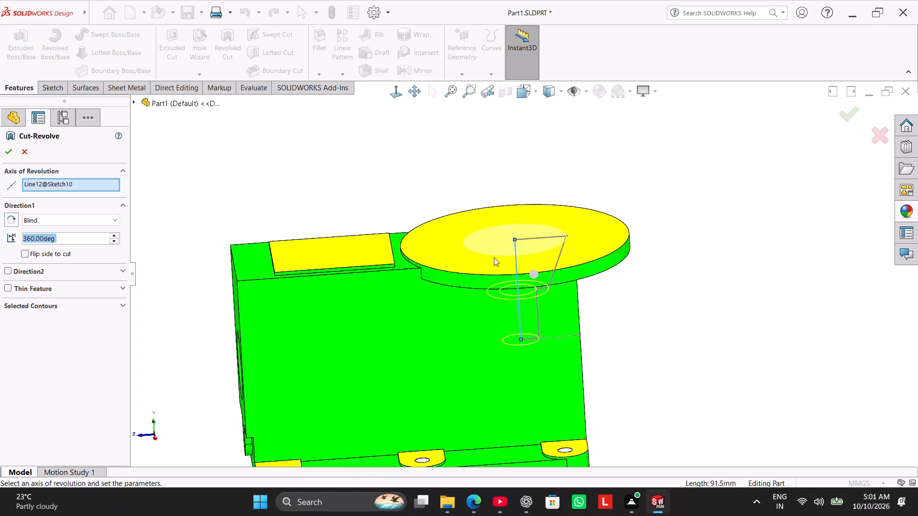
{"action": "left_click", "coordinate": [12, 148]}
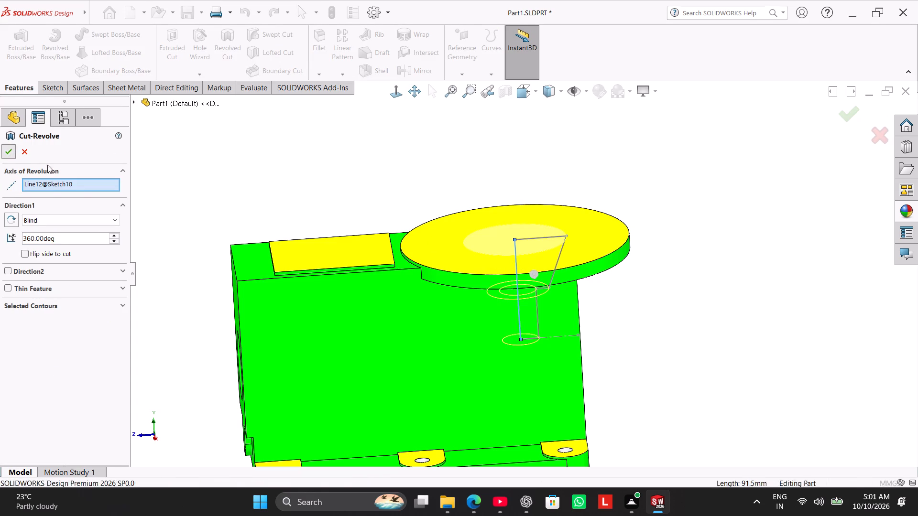
{"action": "left_click", "coordinate": [290, 174]}
{"action": "middle_click_drag", "start_coordinate": [373, 180], "coordinate": [370, 274]}
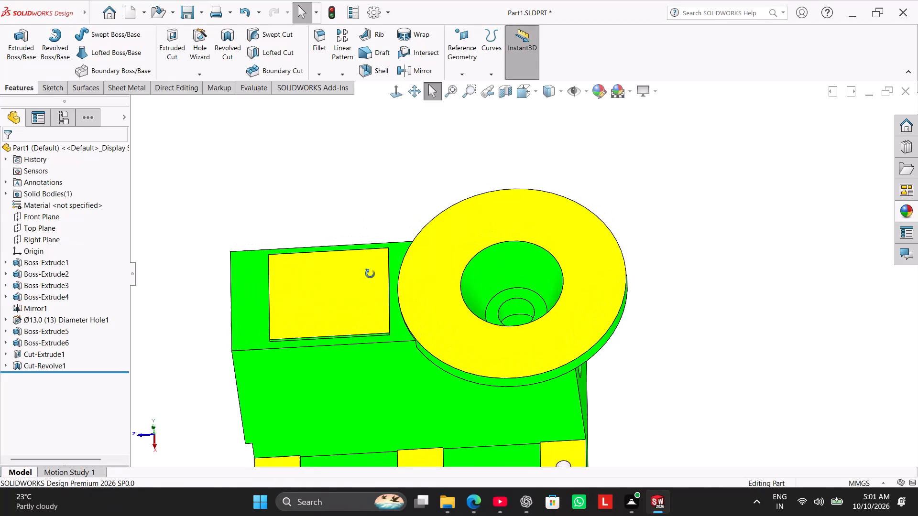
{"action": "middle_click_drag", "start_coordinate": [370, 274], "coordinate": [379, 293]}
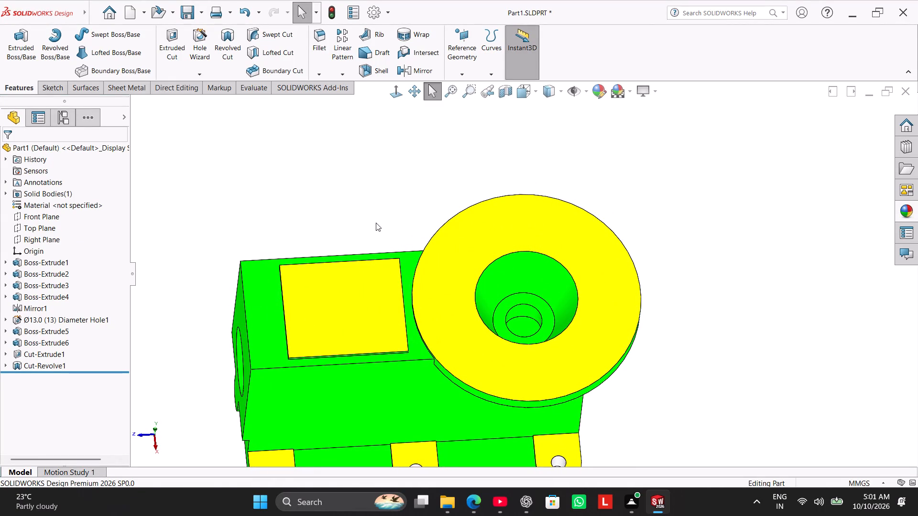
{"action": "middle_click_drag", "start_coordinate": [374, 212], "coordinate": [383, 253]}
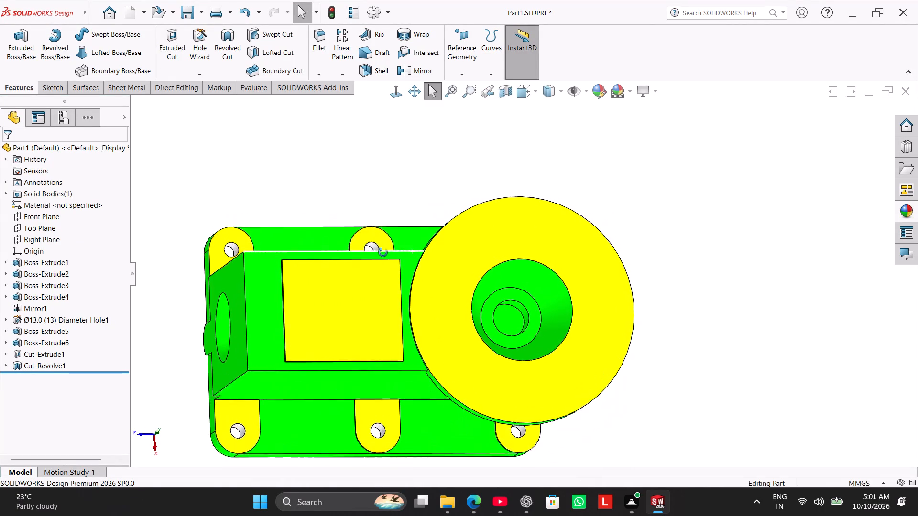
{"action": "middle_click_drag", "start_coordinate": [383, 253], "coordinate": [370, 215]}
{"action": "middle_click_drag", "start_coordinate": [370, 215], "coordinate": [367, 237]}
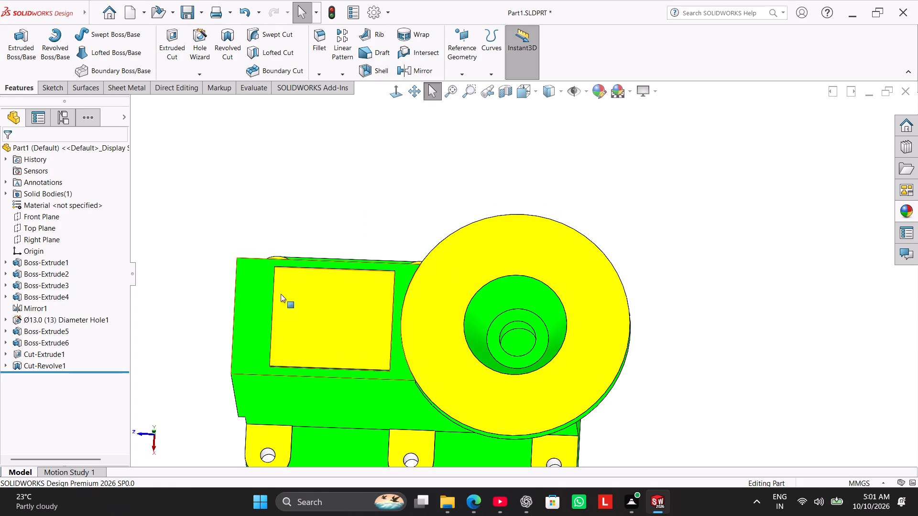
Apply the default color appearance to the revolve-cut feature so the stepped tapered hole's surfaces are plain white.
{"action": "left_click", "coordinate": [52, 363]}
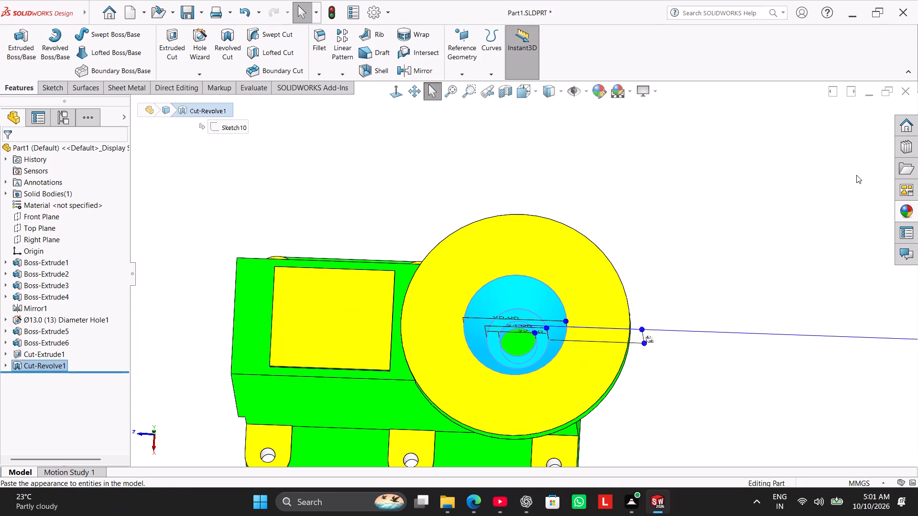
{"action": "left_click", "coordinate": [905, 204]}
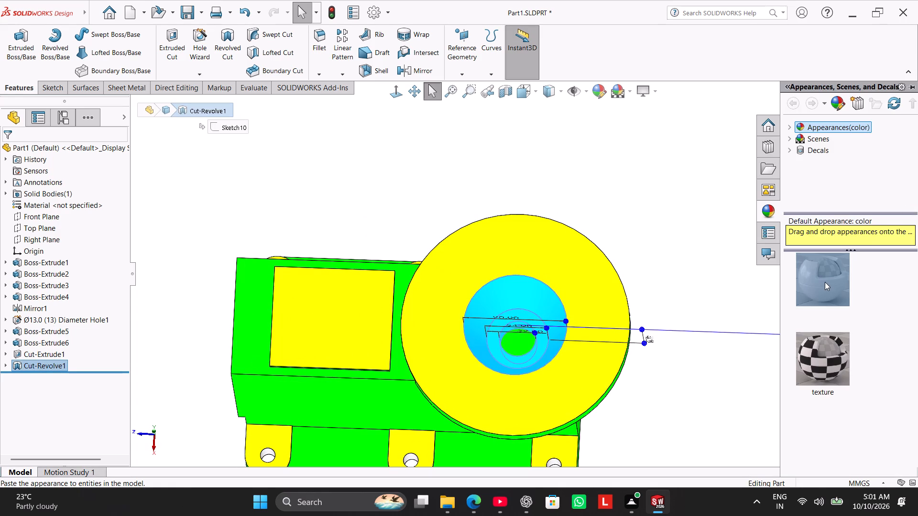
{"action": "left_click", "coordinate": [825, 282]}
{"action": "left_click", "coordinate": [646, 222]}
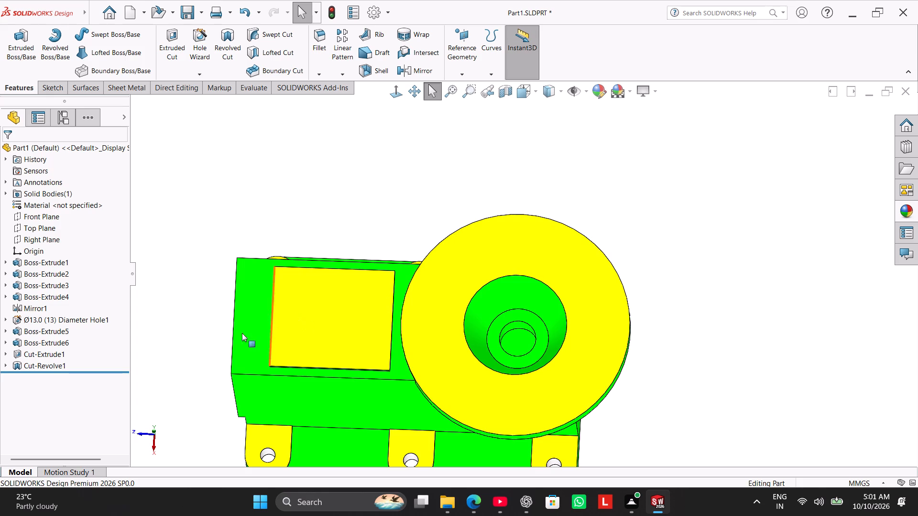
{"action": "left_click", "coordinate": [61, 362]}
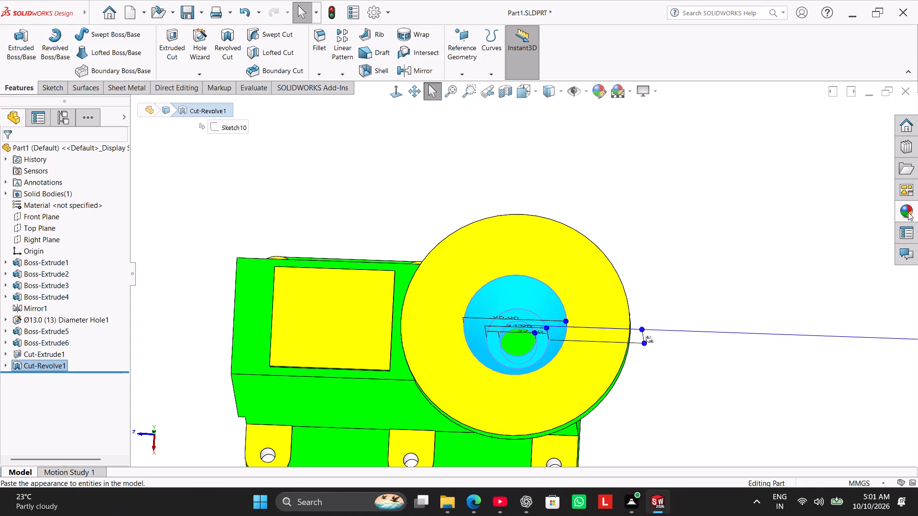
{"action": "left_click", "coordinate": [908, 212]}
{"action": "double_click", "coordinate": [832, 265]}
{"action": "left_click", "coordinate": [648, 228]}
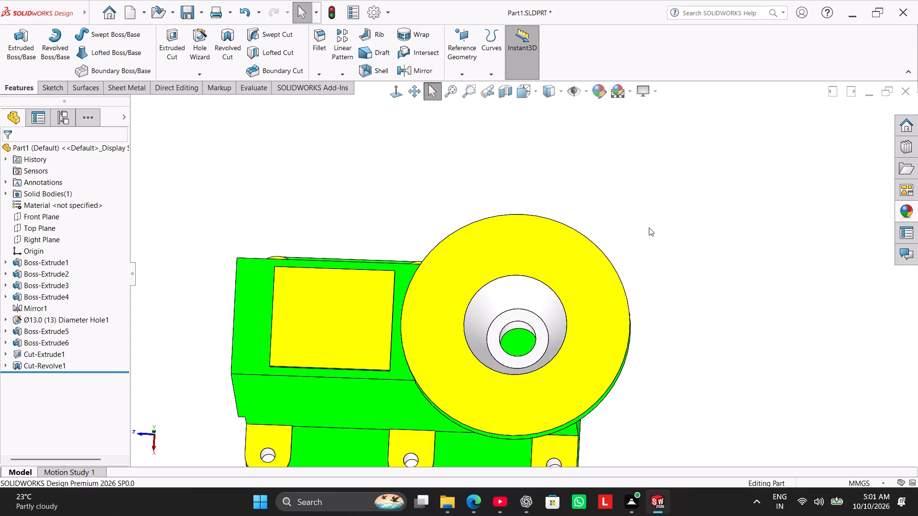
Apply the default color appearance to the cylindrical face of the 61 mm bore running through the block.
{"action": "right_click_drag", "start_coordinate": [183, 255], "coordinate": [292, 182]}
{"action": "left_click", "coordinate": [284, 221]}
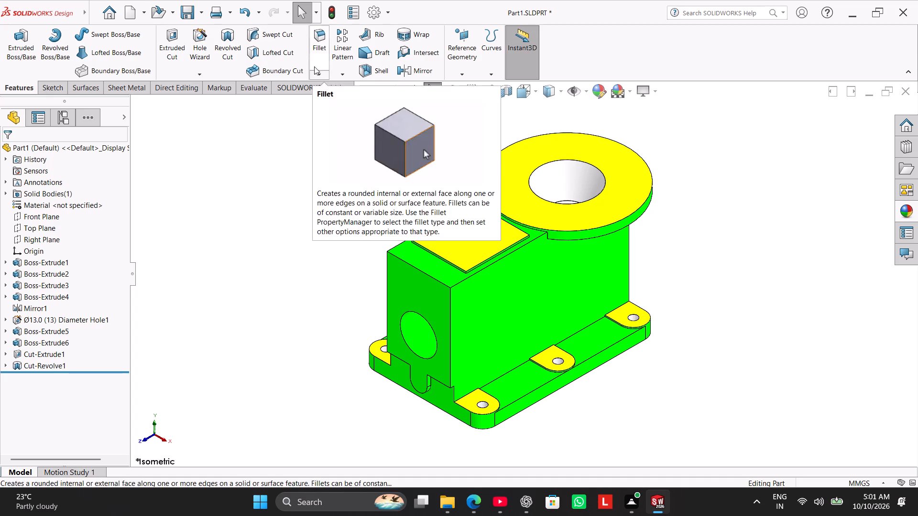
{"action": "left_click", "coordinate": [418, 330]}
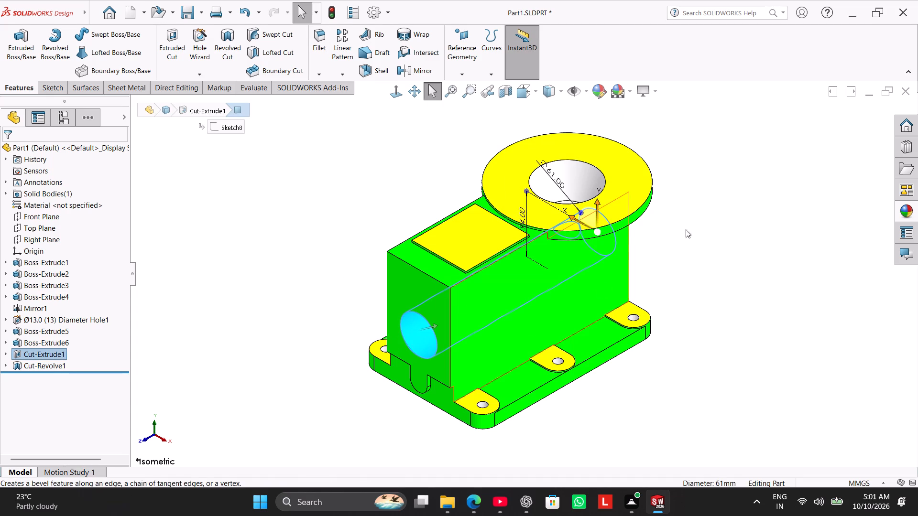
{"action": "left_click", "coordinate": [905, 211]}
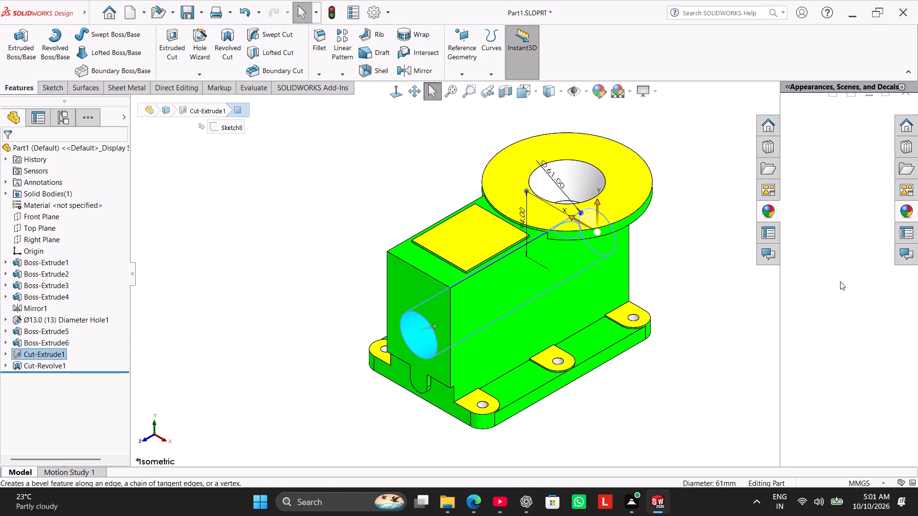
{"action": "double_click", "coordinate": [839, 282]}
{"action": "left_click", "coordinate": [677, 284]}
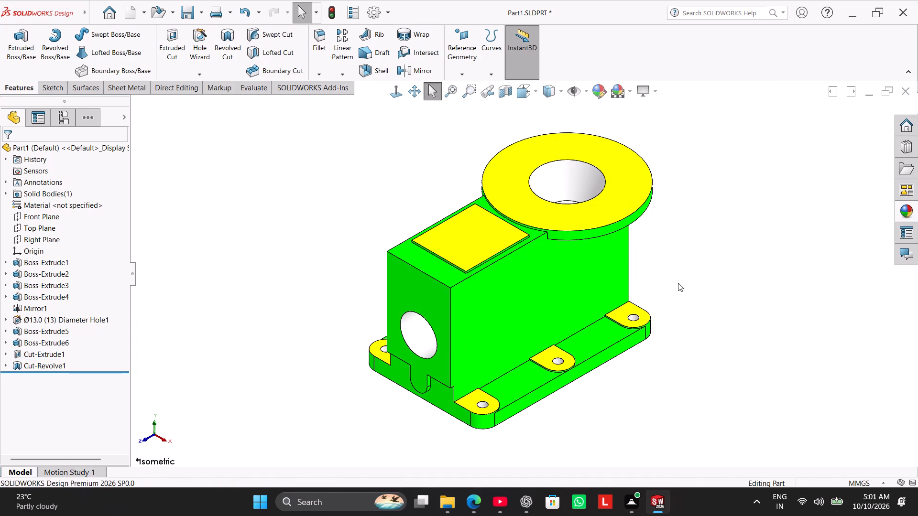
{"action": "right_click_drag", "start_coordinate": [698, 323], "coordinate": [791, 239]}
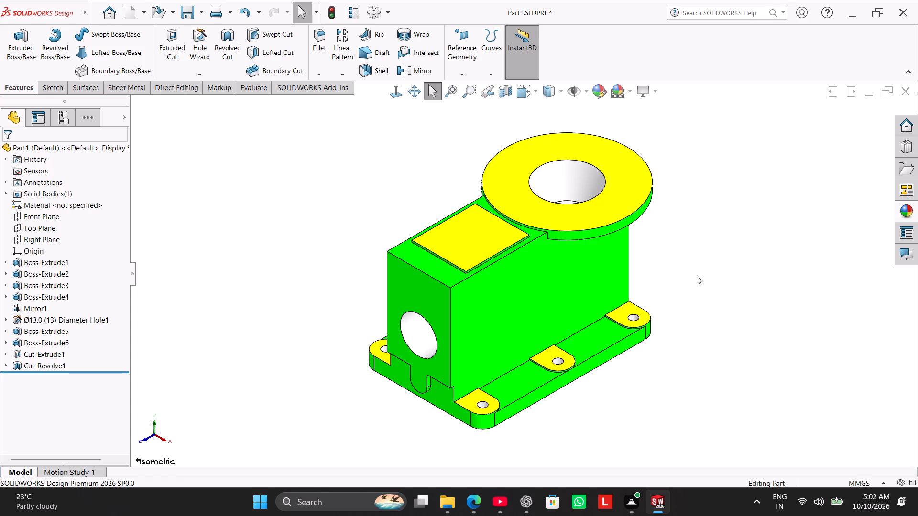
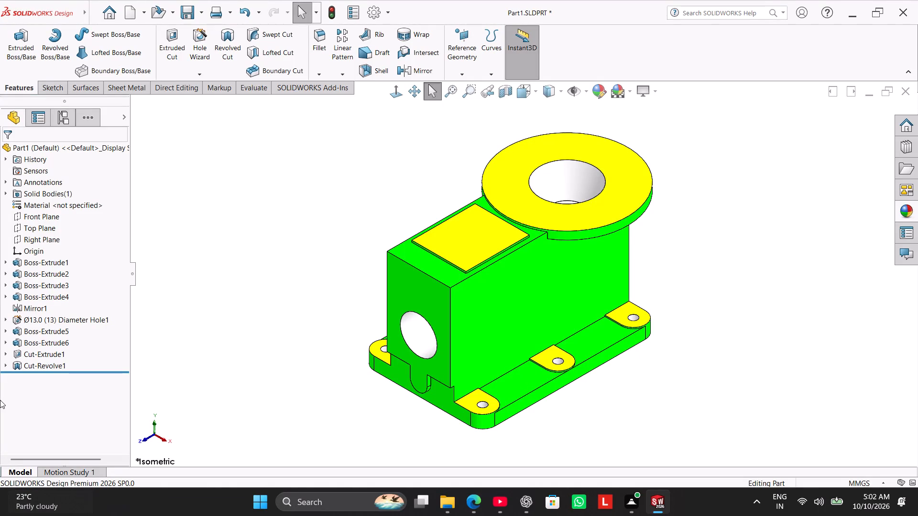
Open the view orientation choices for viewing the part from another standard direction.
{"action": "key", "text": "space"}
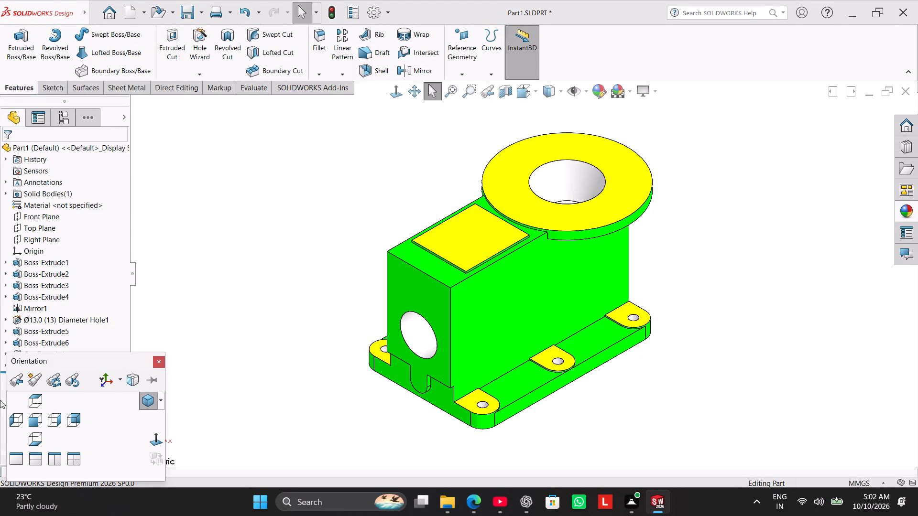
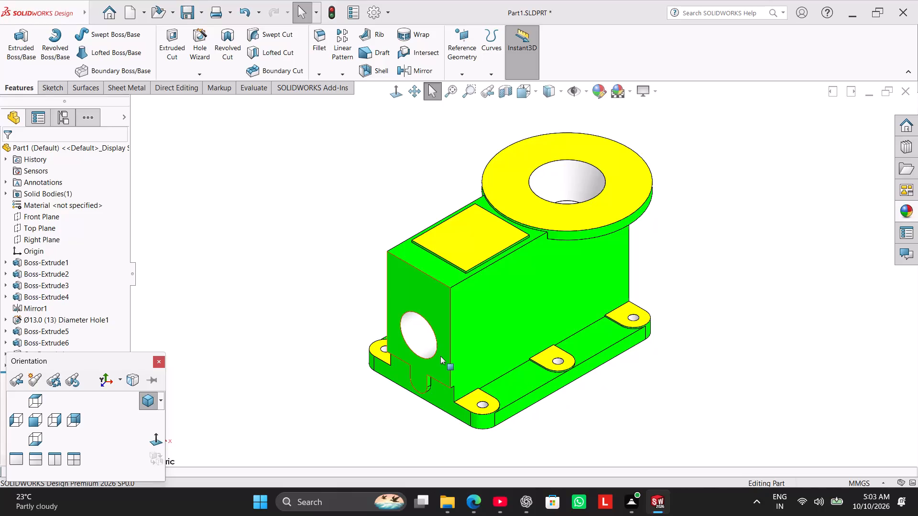
Sketch two rectangles on the base plate's long side face along its bottom edge, about 78 mm and 73 mm long and 8 mm high.
{"action": "right_click", "coordinate": [540, 392]}
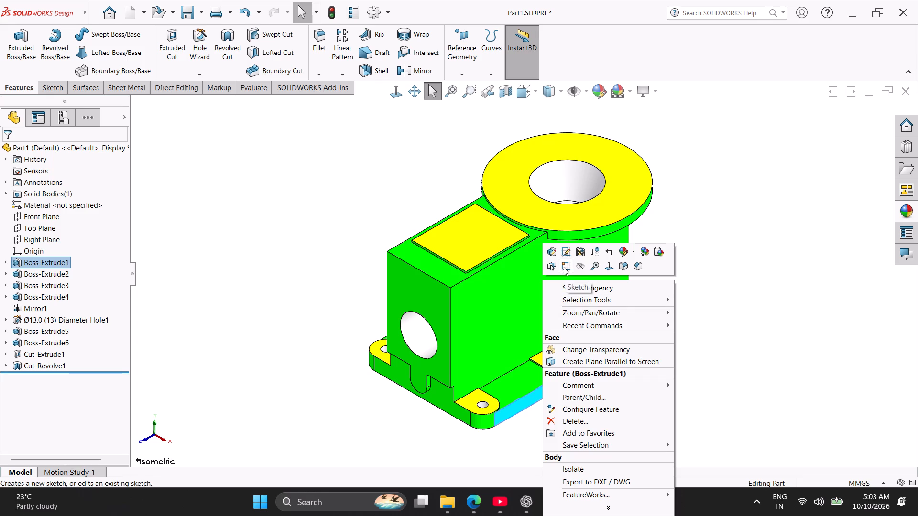
{"action": "left_click", "coordinate": [564, 267]}
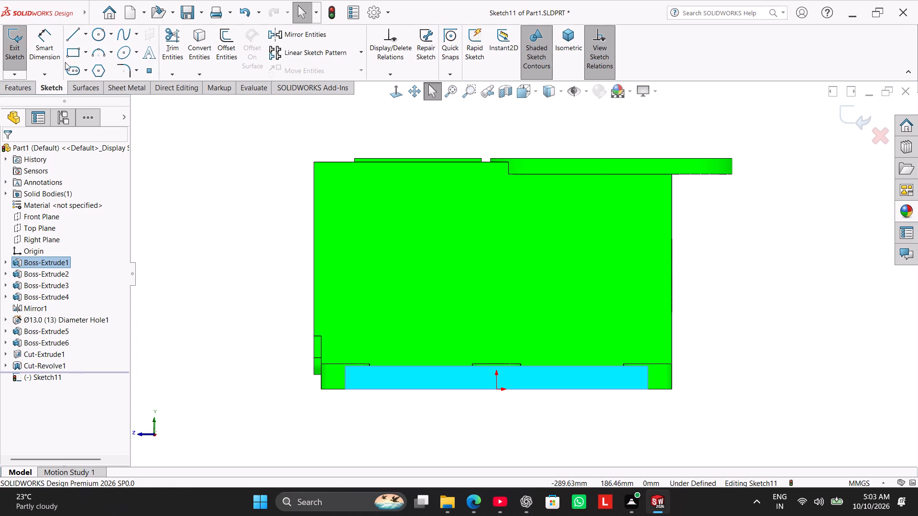
{"action": "left_click", "coordinate": [75, 54]}
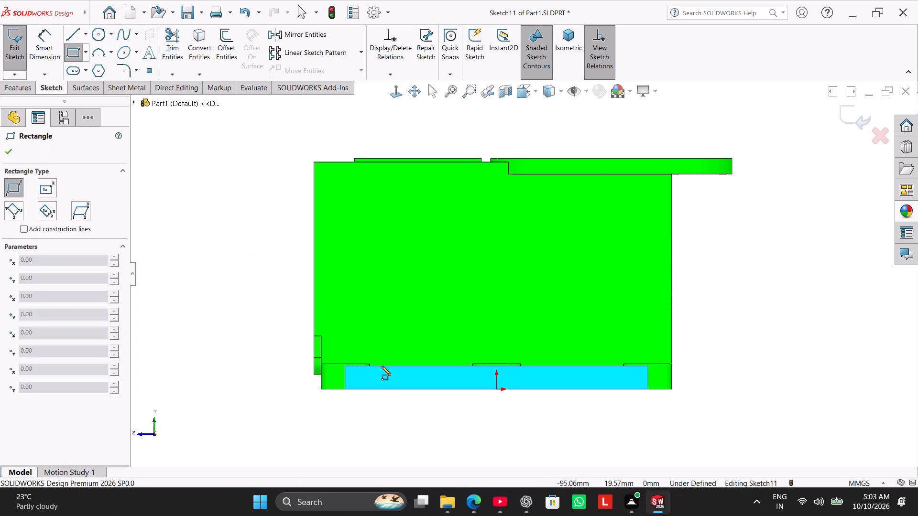
{"action": "left_click", "coordinate": [379, 388]}
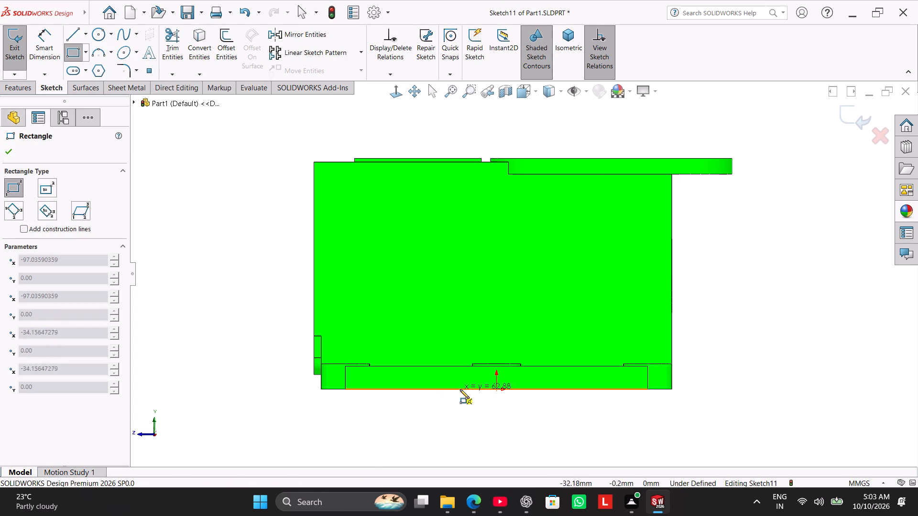
{"action": "left_click", "coordinate": [473, 379]}
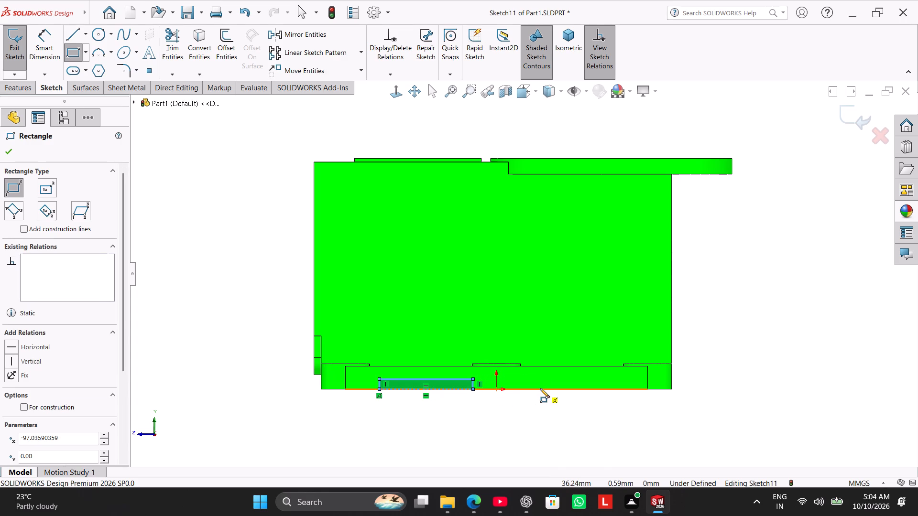
{"action": "left_click", "coordinate": [540, 388]}
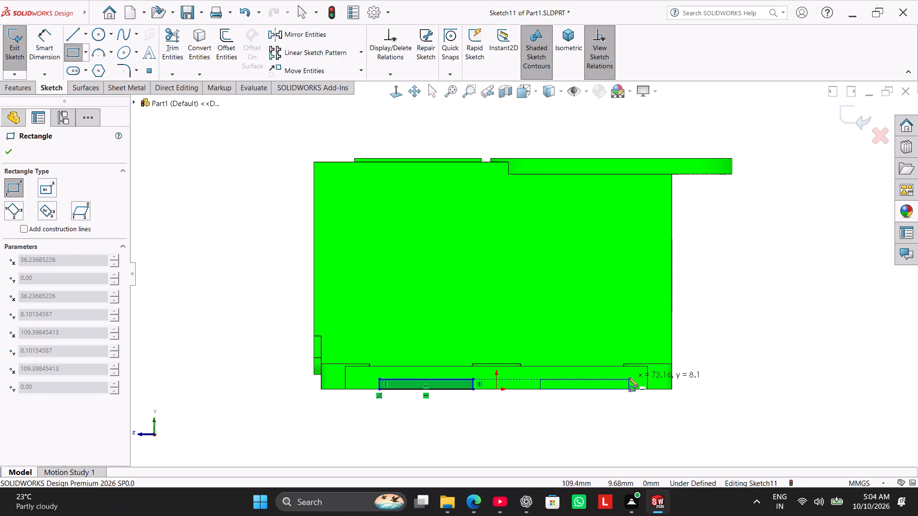
{"action": "left_click", "coordinate": [629, 377]}
{"action": "right_click", "coordinate": [699, 316]}
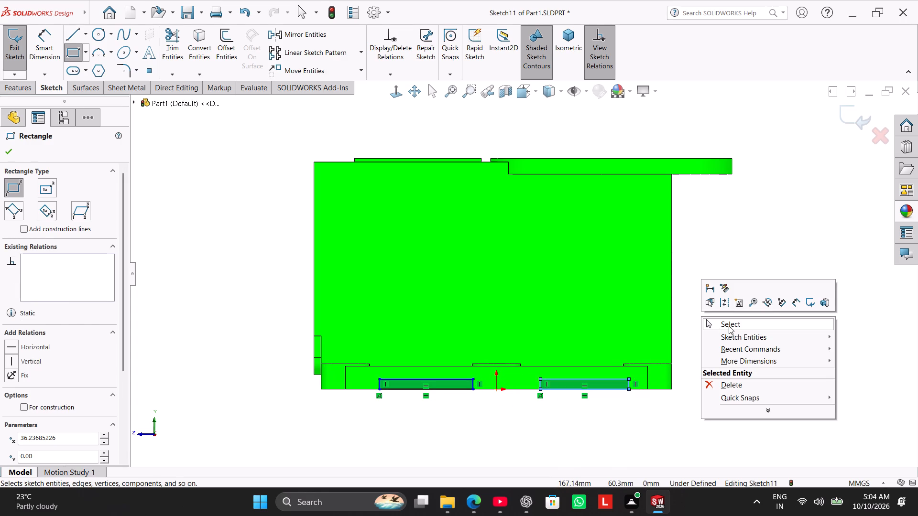
{"action": "left_click", "coordinate": [729, 326]}
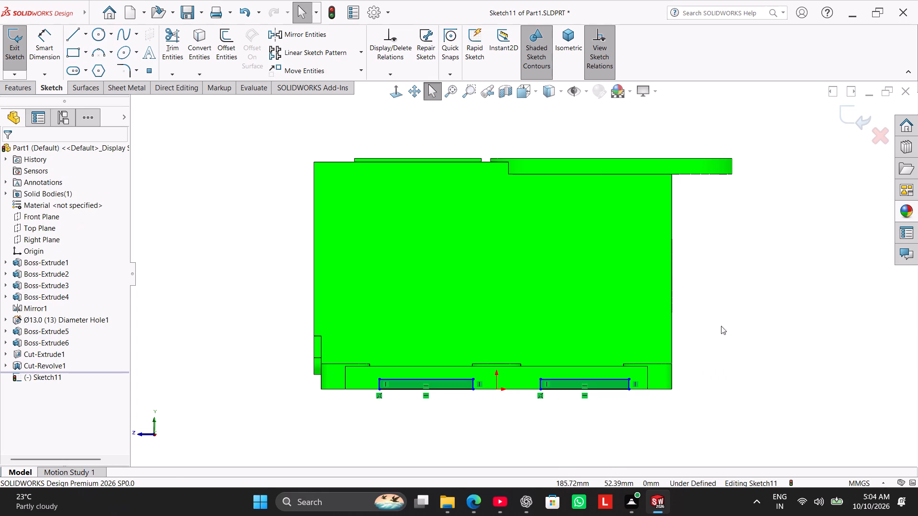
Make the top edges of the two rectangles collinear.
{"action": "left_click", "coordinate": [579, 380], "text": "ctrl"}
{"action": "left_click", "coordinate": [462, 378], "text": "ctrl"}
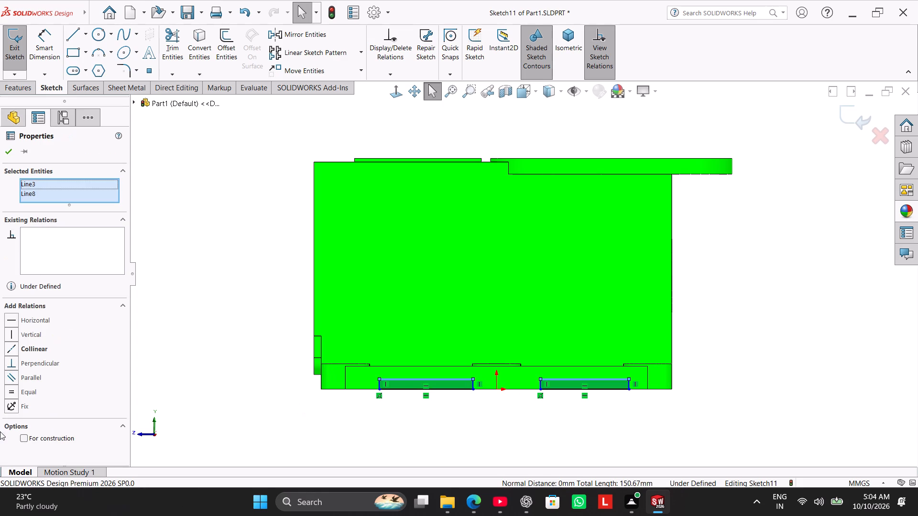
{"action": "left_click", "coordinate": [36, 346]}
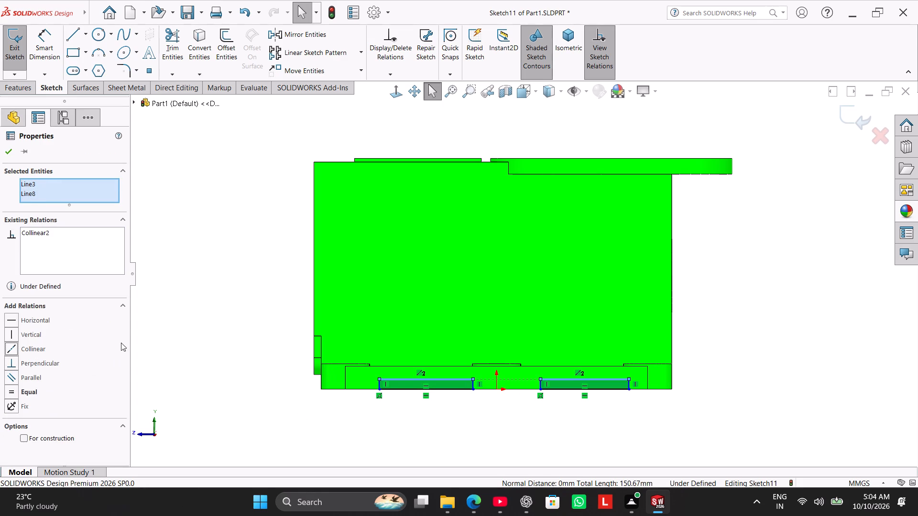
{"action": "left_click", "coordinate": [179, 278]}
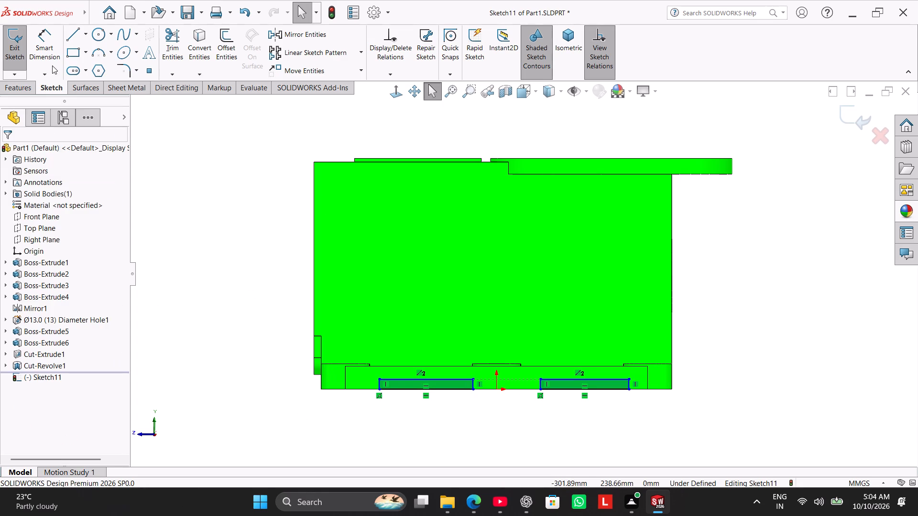
Dimension the length of each of the two rectangles as 85 mm.
{"action": "left_click", "coordinate": [42, 60]}
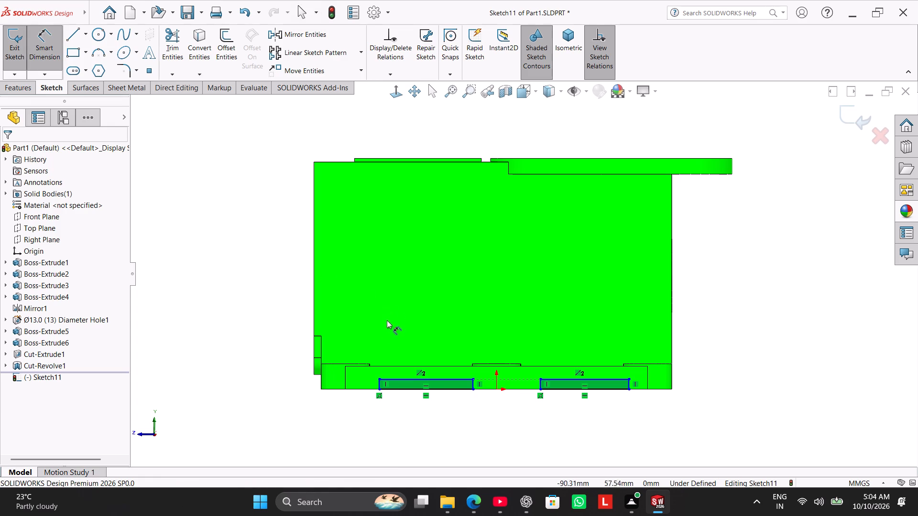
{"action": "left_click", "coordinate": [443, 387]}
{"action": "left_click", "coordinate": [442, 410]}
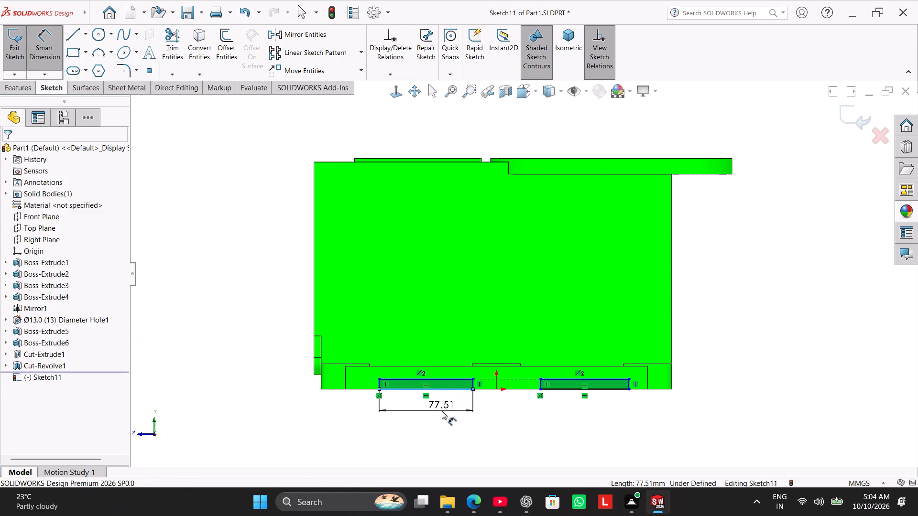
{"action": "type", "text": "85"}
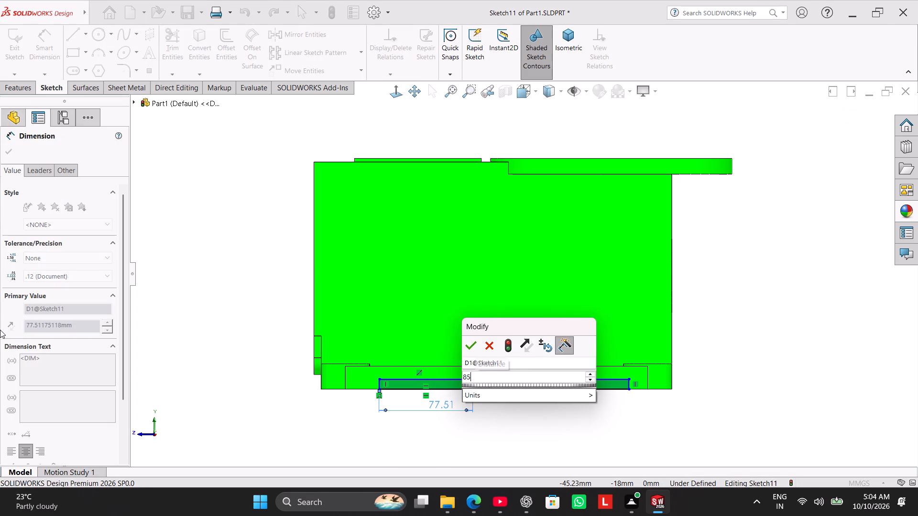
{"action": "key", "text": "Return"}
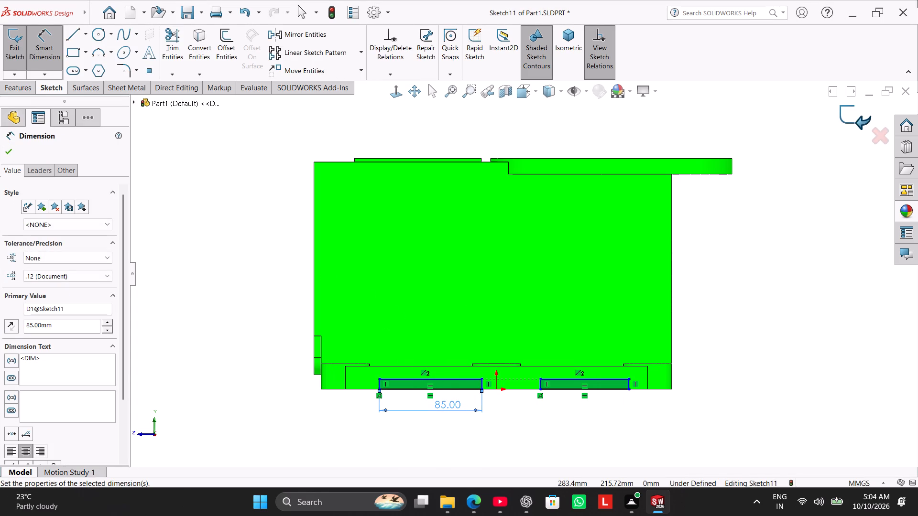
{"action": "left_click", "coordinate": [612, 387]}
{"action": "left_click", "coordinate": [601, 400]}
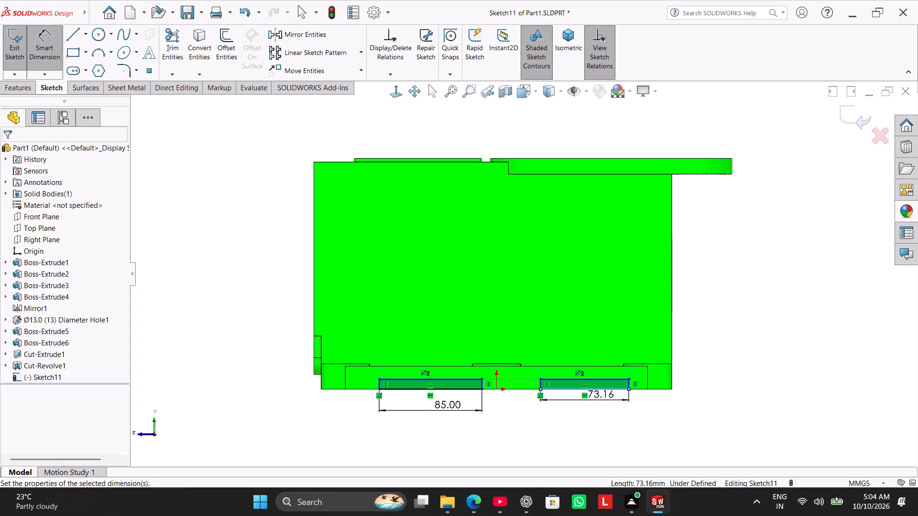
{"action": "type", "text": "85"}
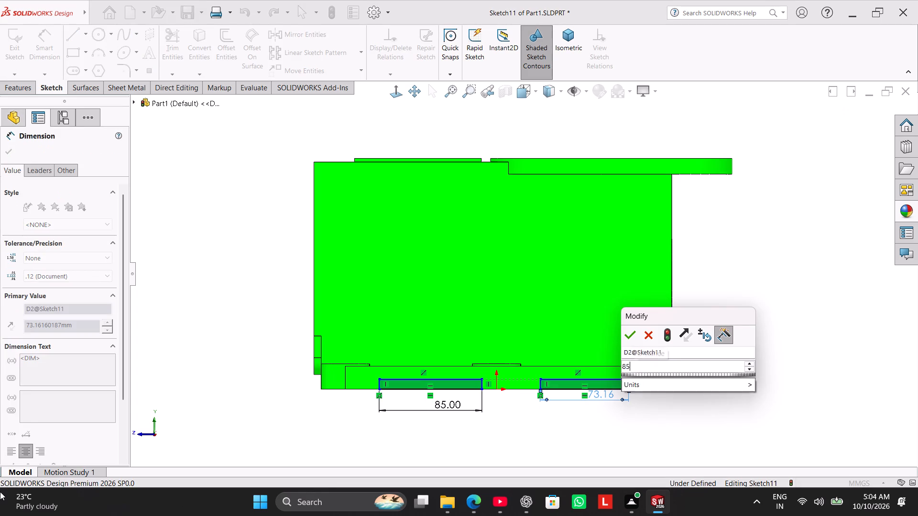
{"action": "key", "text": "Return"}
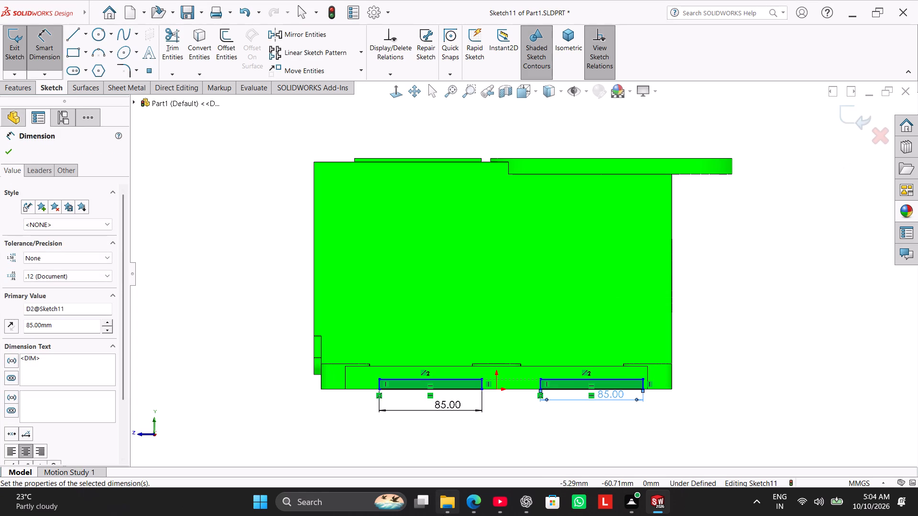
Dimension each rectangle's outer edge 40 mm from the nearest end of the base plate.
{"action": "scroll", "coordinate": [583, 420], "scroll_direction": "down", "scroll_amount": 3}
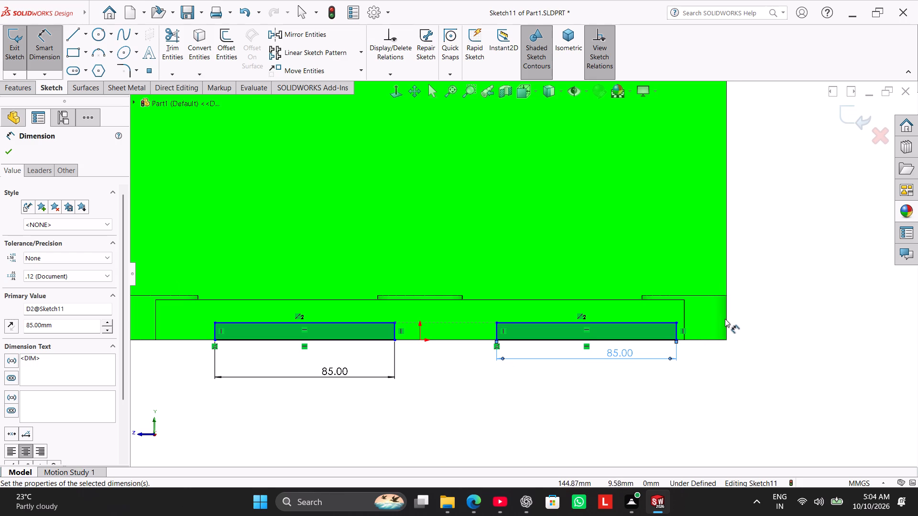
{"action": "left_click", "coordinate": [727, 322]}
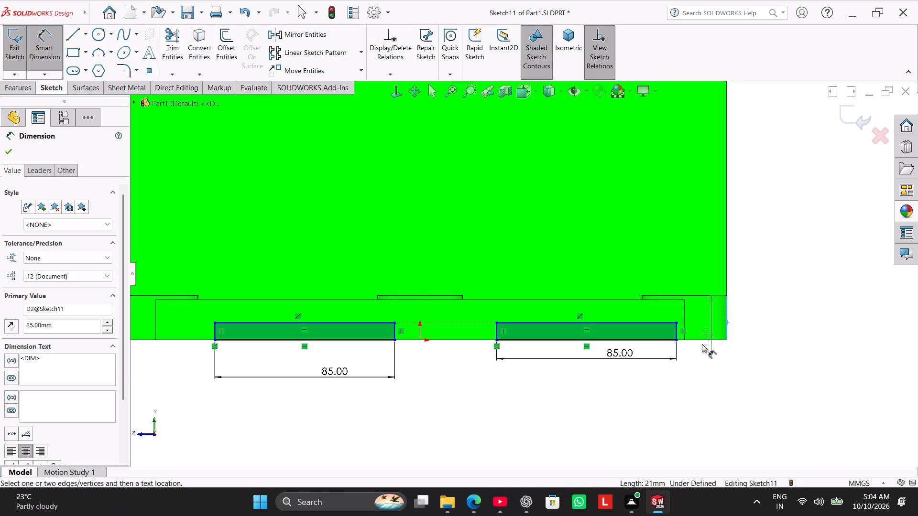
{"action": "left_click", "coordinate": [677, 333]}
{"action": "left_click", "coordinate": [698, 360]}
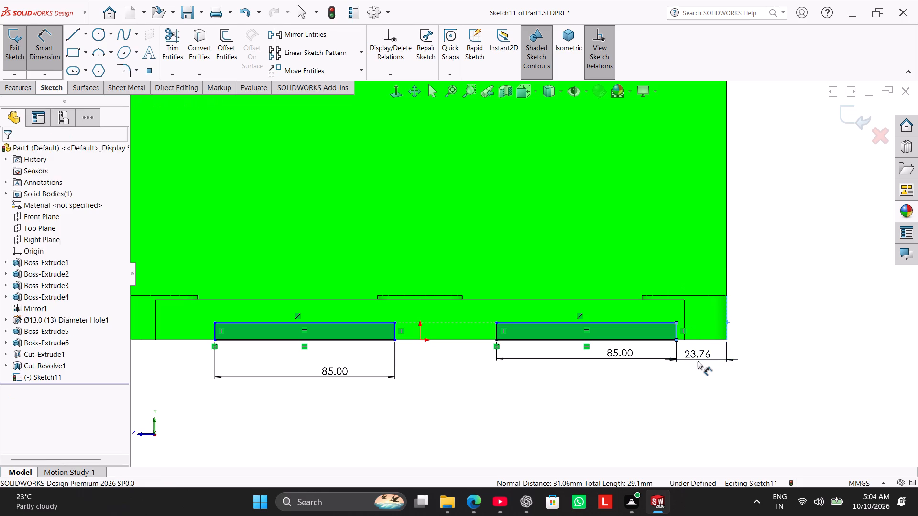
{"action": "type", "text": "40"}
{"action": "key", "text": "Return"}
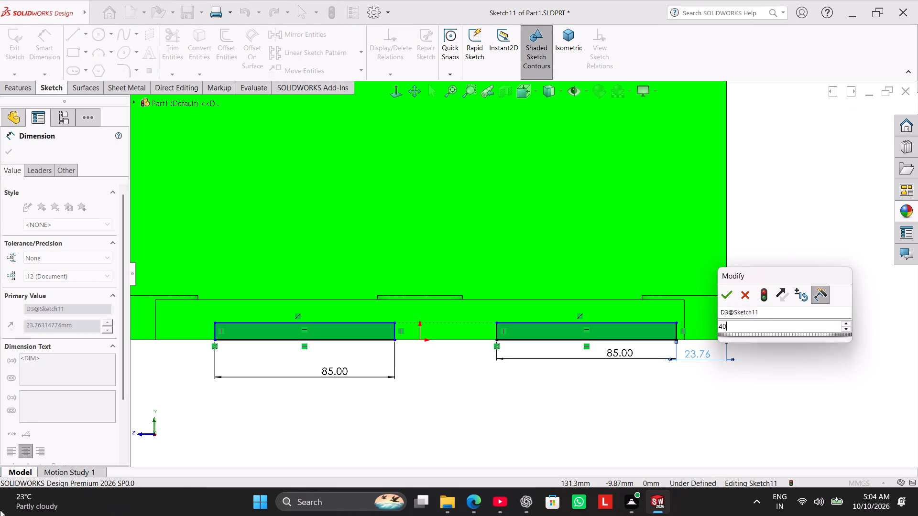
{"action": "scroll", "coordinate": [141, 400], "scroll_direction": "up", "scroll_amount": 2}
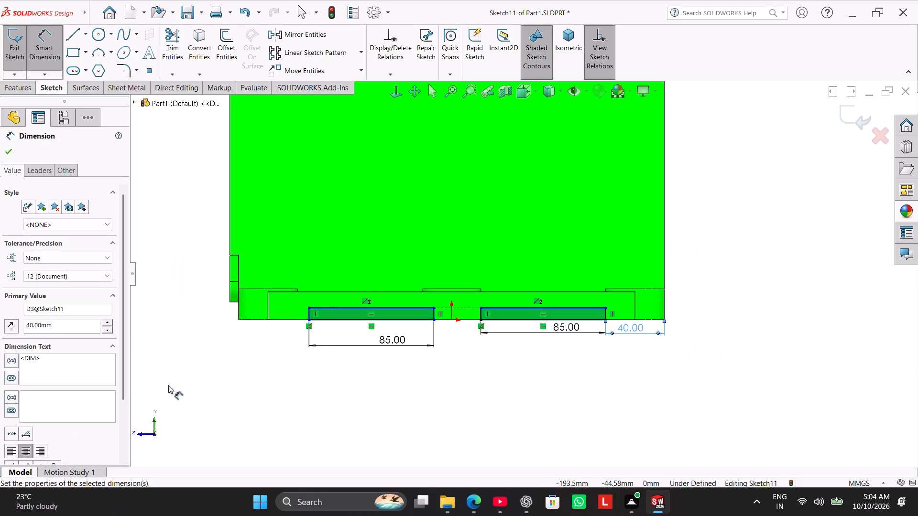
{"action": "scroll", "coordinate": [340, 337], "scroll_direction": "down", "scroll_amount": 2}
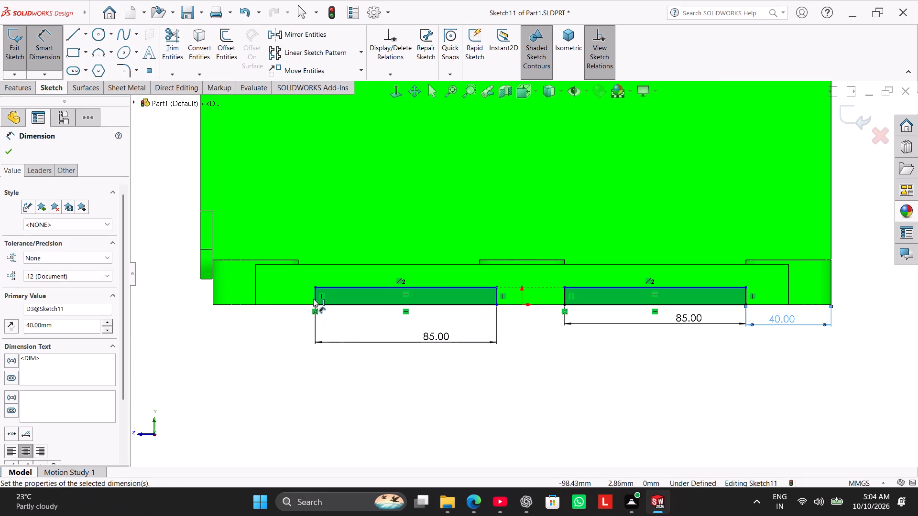
{"action": "left_click", "coordinate": [313, 299]}
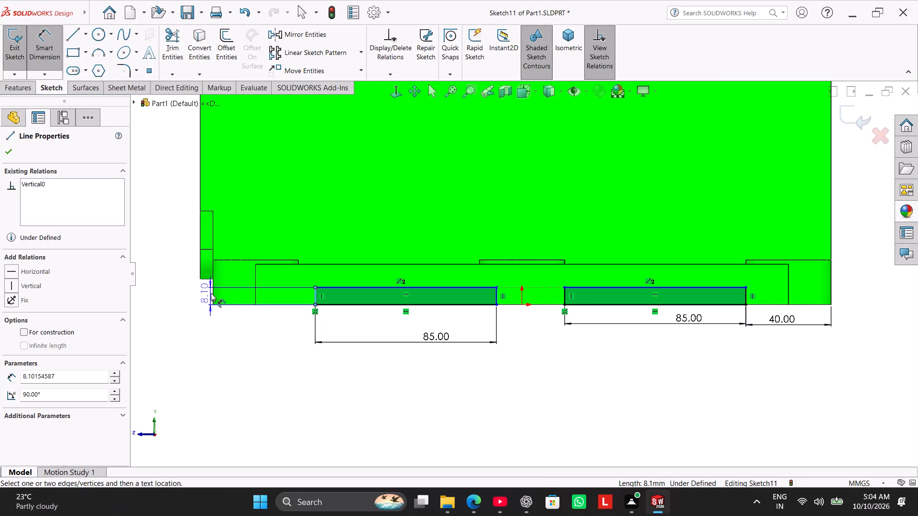
{"action": "left_click", "coordinate": [213, 292]}
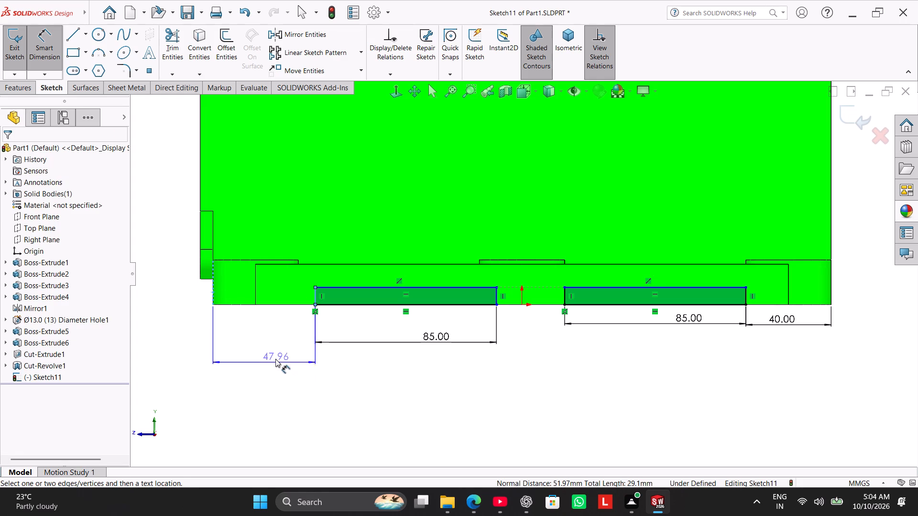
{"action": "left_click", "coordinate": [273, 343]}
{"action": "type", "text": "40"}
{"action": "key", "text": "Return"}
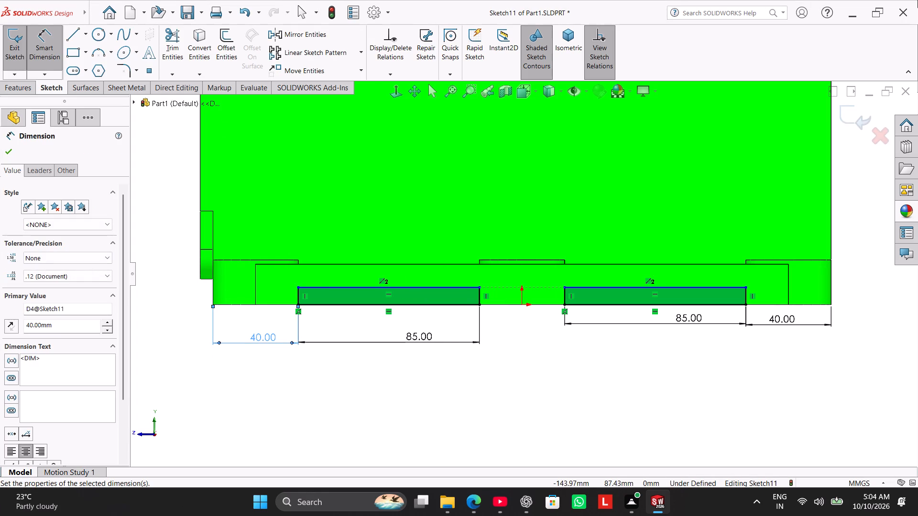
{"action": "scroll", "coordinate": [514, 279], "scroll_direction": "up", "scroll_amount": 1}
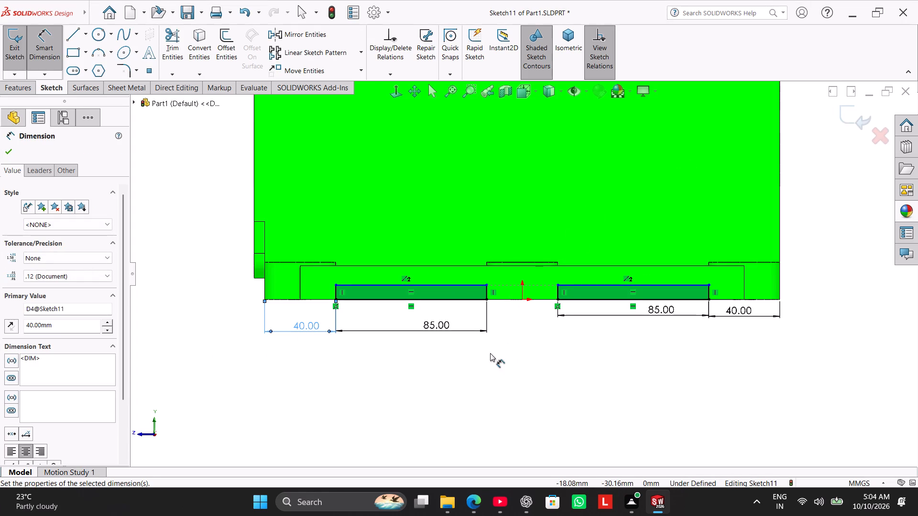
{"action": "right_click", "coordinate": [484, 365]}
{"action": "left_click", "coordinate": [518, 396]}
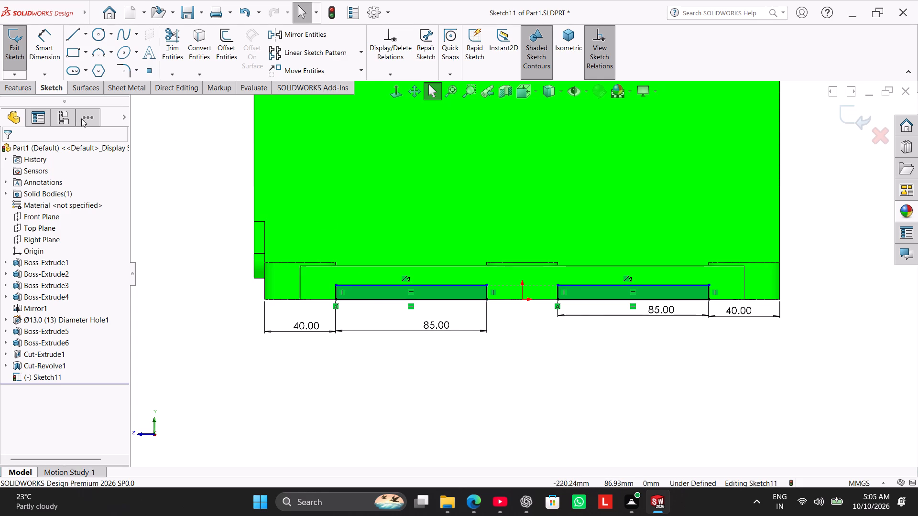
Dimension the height of the rectangles as 6 mm to fully define the sketch.
{"action": "left_click", "coordinate": [54, 41]}
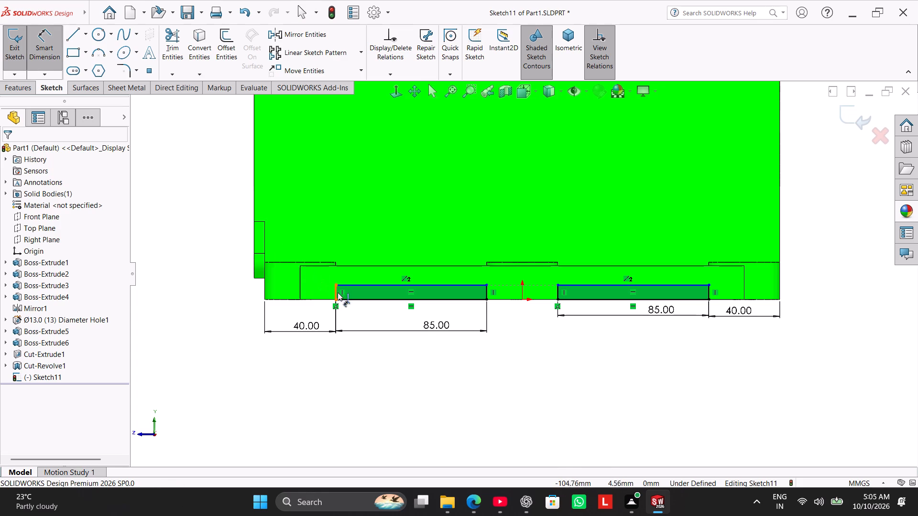
{"action": "left_click", "coordinate": [337, 292]}
{"action": "left_click", "coordinate": [219, 307]}
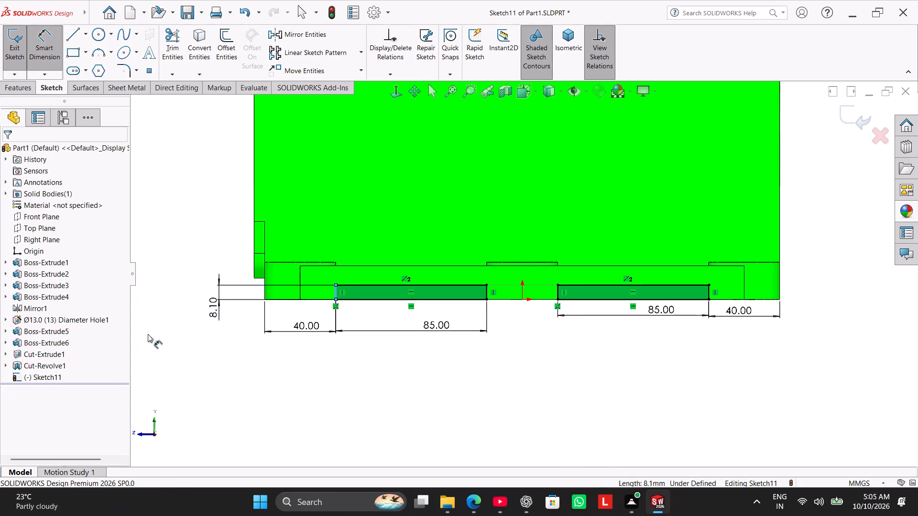
{"action": "key", "text": "6"}
{"action": "key", "text": "Return"}
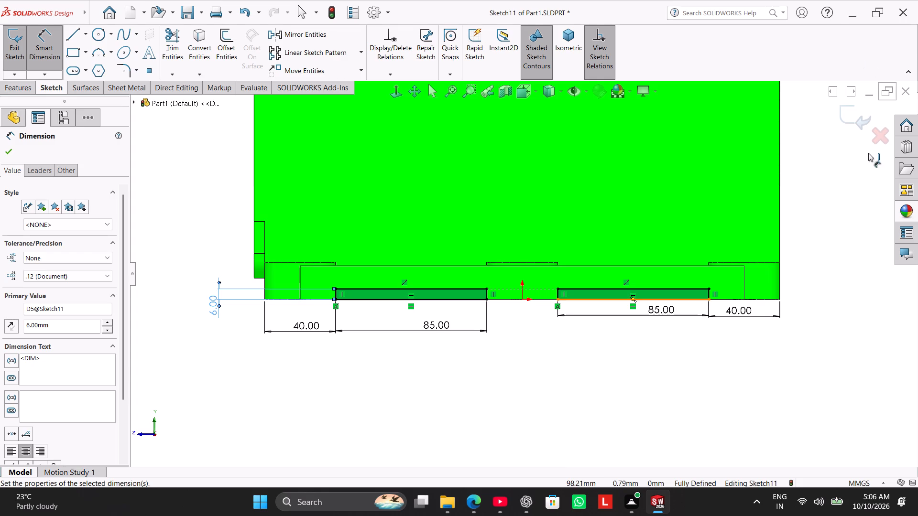
{"action": "left_click", "coordinate": [608, 394]}
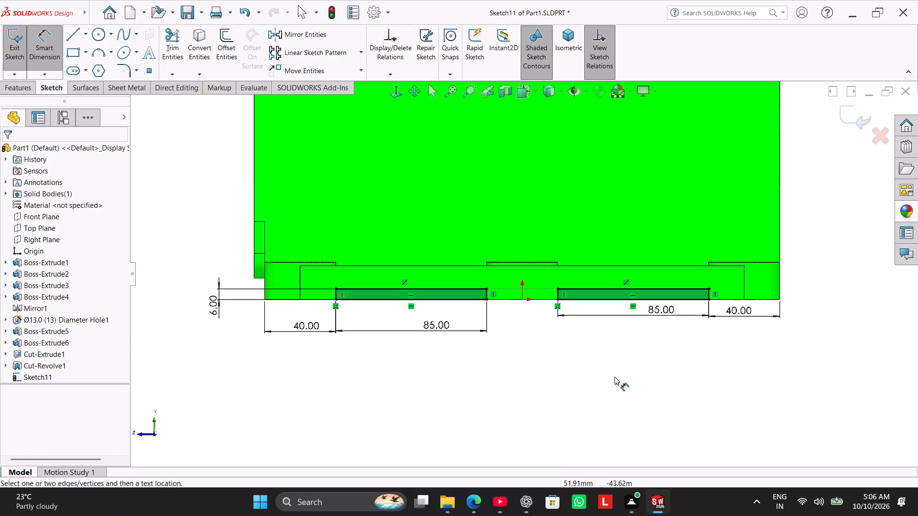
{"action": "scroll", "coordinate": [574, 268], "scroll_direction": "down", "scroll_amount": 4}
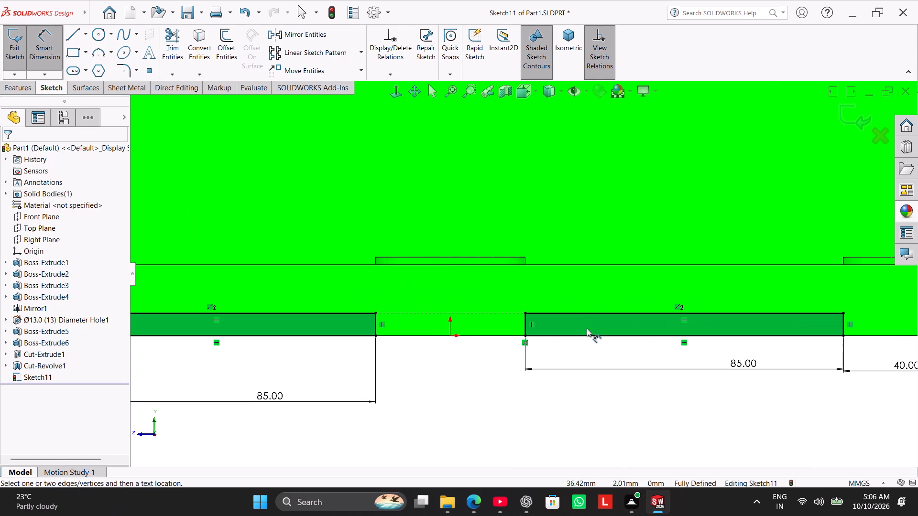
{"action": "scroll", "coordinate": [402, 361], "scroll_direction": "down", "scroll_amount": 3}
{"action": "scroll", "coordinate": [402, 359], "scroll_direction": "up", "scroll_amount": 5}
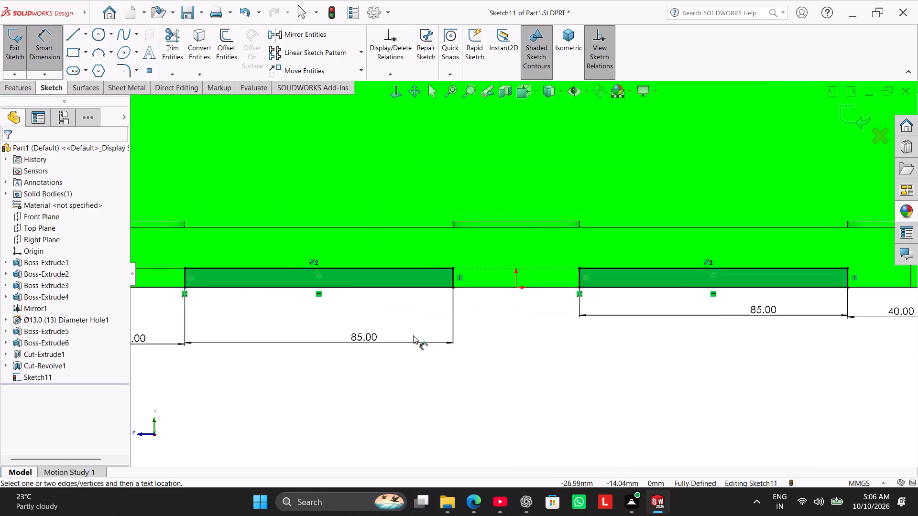
Cut-extrude the two bottom rectangles Through All across the base plate.
{"action": "scroll", "coordinate": [317, 262], "scroll_direction": "down", "scroll_amount": 3}
{"action": "scroll", "coordinate": [321, 267], "scroll_direction": "up", "scroll_amount": 4}
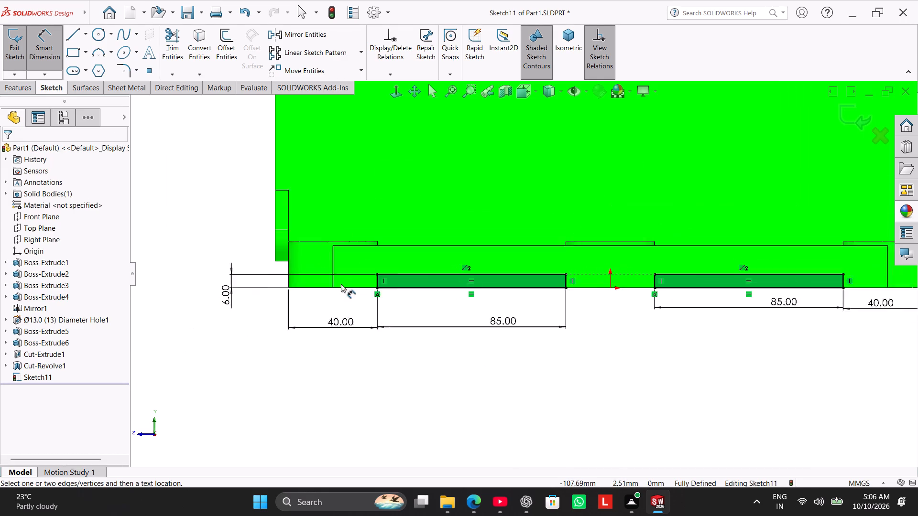
{"action": "scroll", "coordinate": [341, 284], "scroll_direction": "up", "scroll_amount": 1}
{"action": "left_click", "coordinate": [399, 361]}
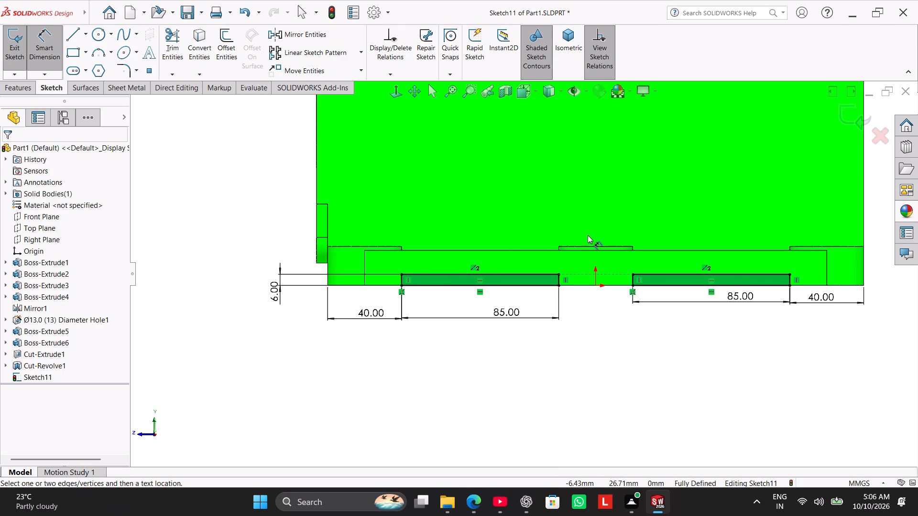
{"action": "scroll", "coordinate": [588, 235], "scroll_direction": "up", "scroll_amount": 2}
{"action": "scroll", "coordinate": [588, 239], "scroll_direction": "down", "scroll_amount": 1}
{"action": "scroll", "coordinate": [588, 241], "scroll_direction": "up", "scroll_amount": 1}
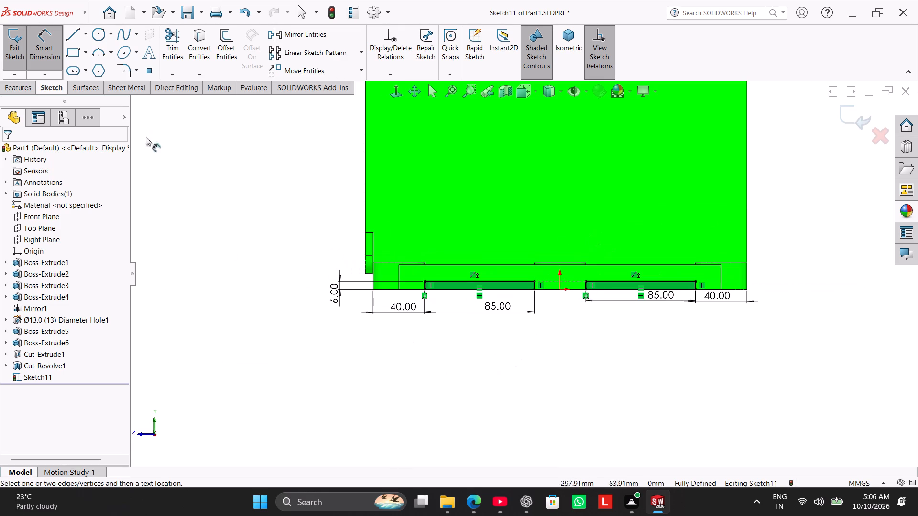
{"action": "left_click_drag", "start_coordinate": [27, 88], "coordinate": [23, 93]}
{"action": "left_click", "coordinate": [184, 55]}
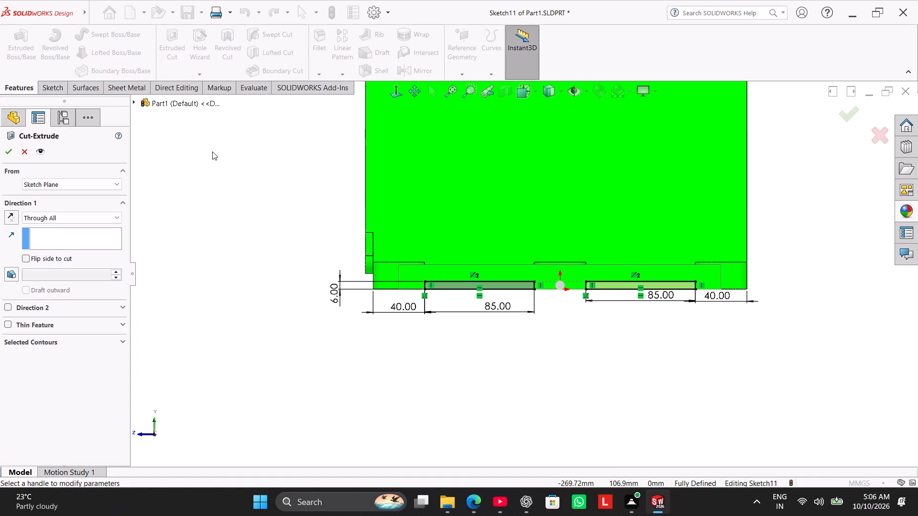
{"action": "left_click", "coordinate": [56, 215]}
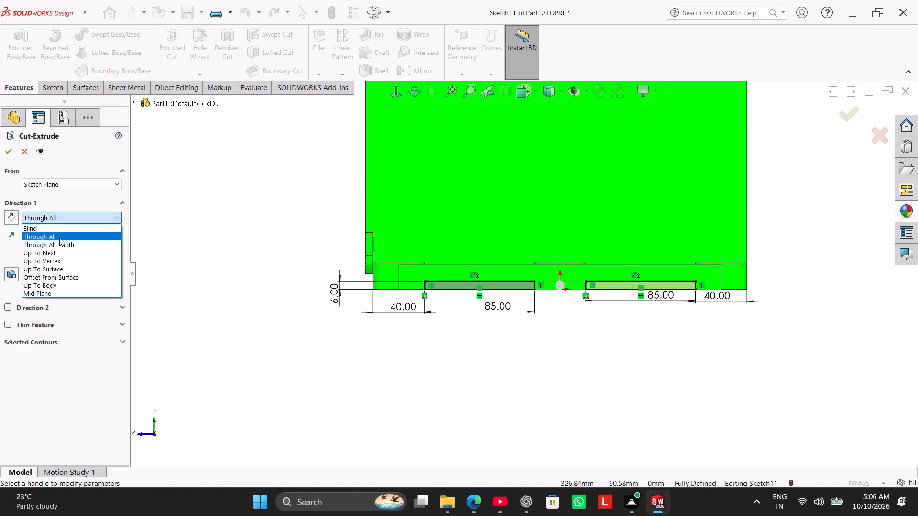
{"action": "left_click", "coordinate": [59, 238]}
{"action": "middle_click_drag", "start_coordinate": [206, 253], "coordinate": [252, 311]}
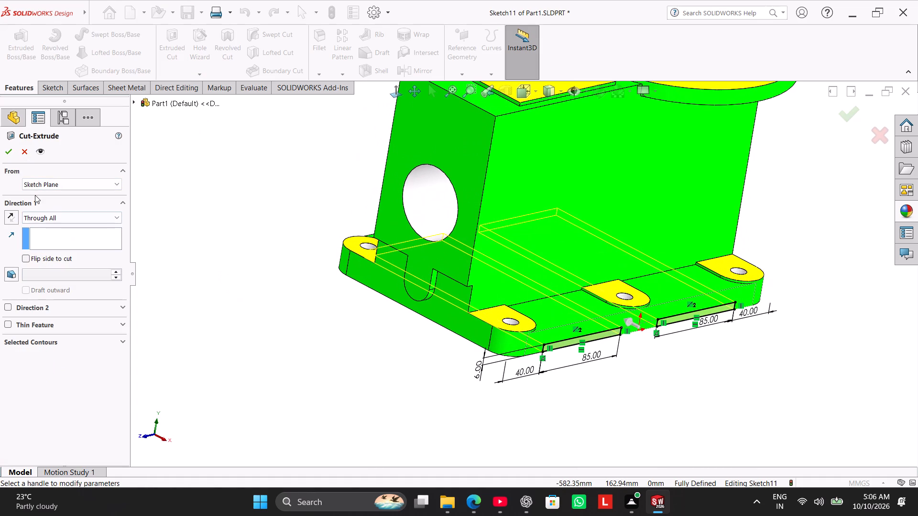
{"action": "left_click", "coordinate": [8, 153]}
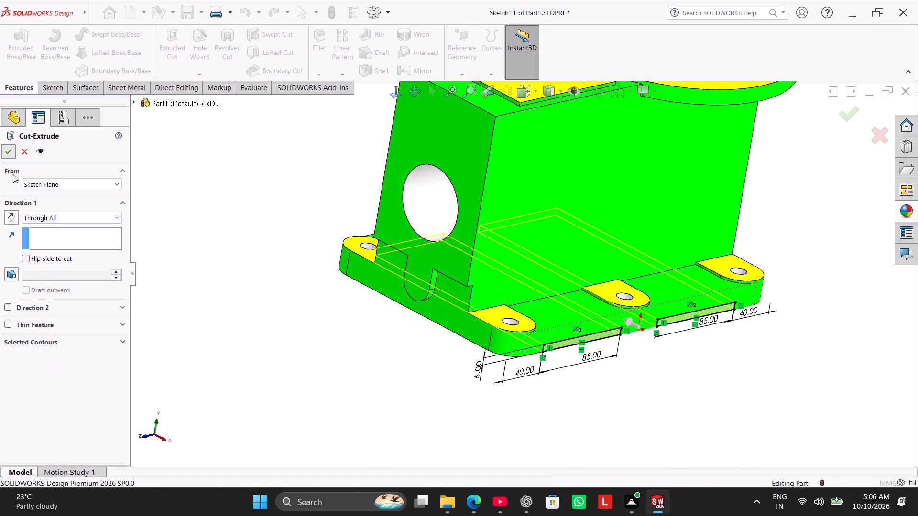
{"action": "left_click", "coordinate": [221, 292]}
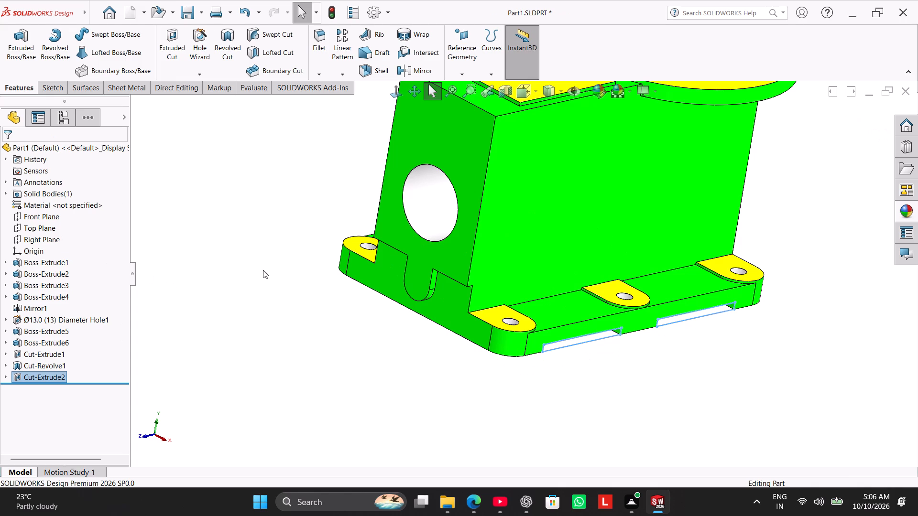
Start a sketch on the Right Plane and section the model along that same plane.
{"action": "right_click_drag", "start_coordinate": [277, 287], "coordinate": [385, 200]}
{"action": "left_click", "coordinate": [311, 248]}
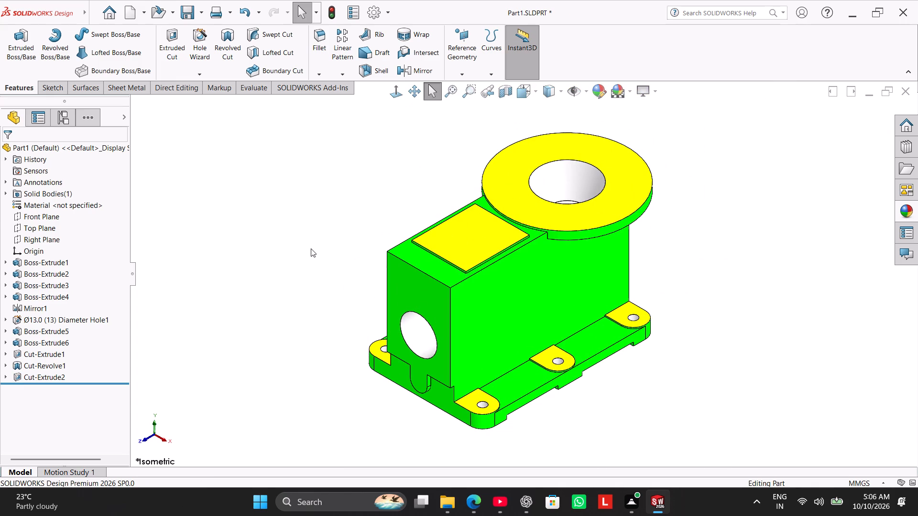
{"action": "left_click", "coordinate": [51, 241]}
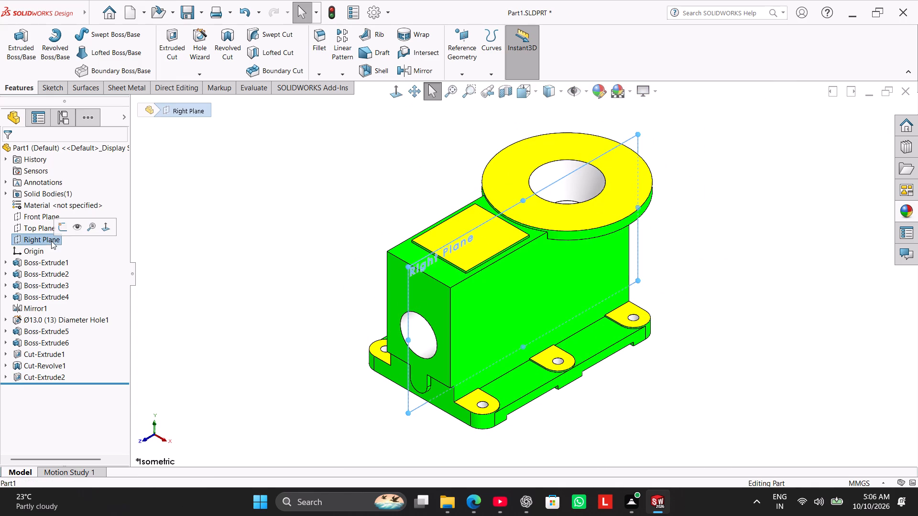
{"action": "left_click", "coordinate": [60, 228]}
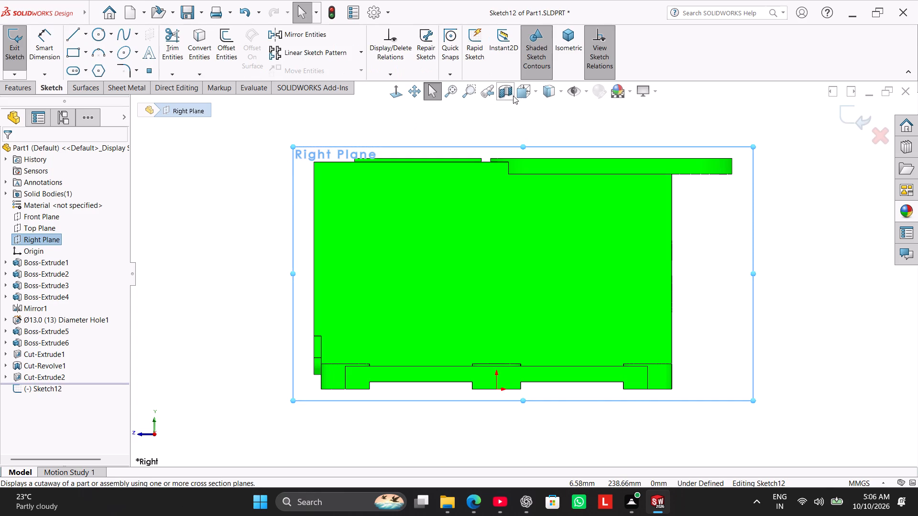
{"action": "left_click", "coordinate": [509, 92]}
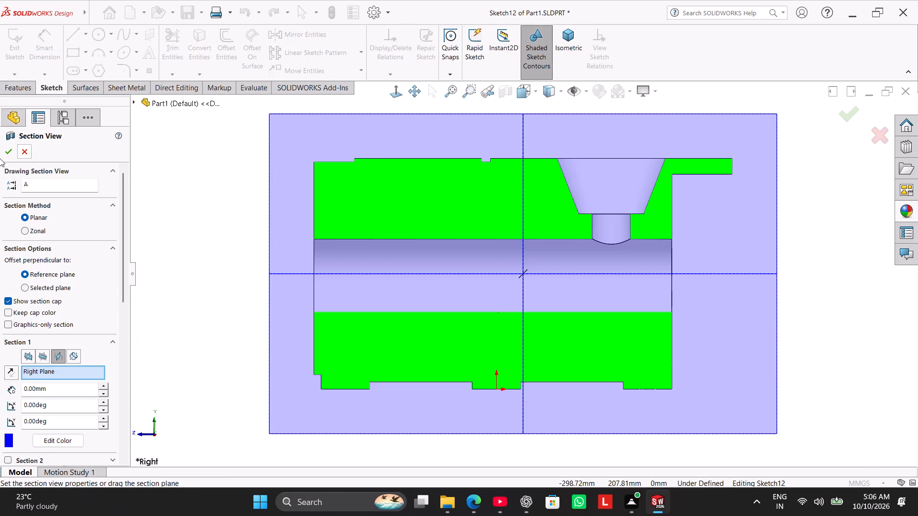
{"action": "left_click", "coordinate": [12, 156]}
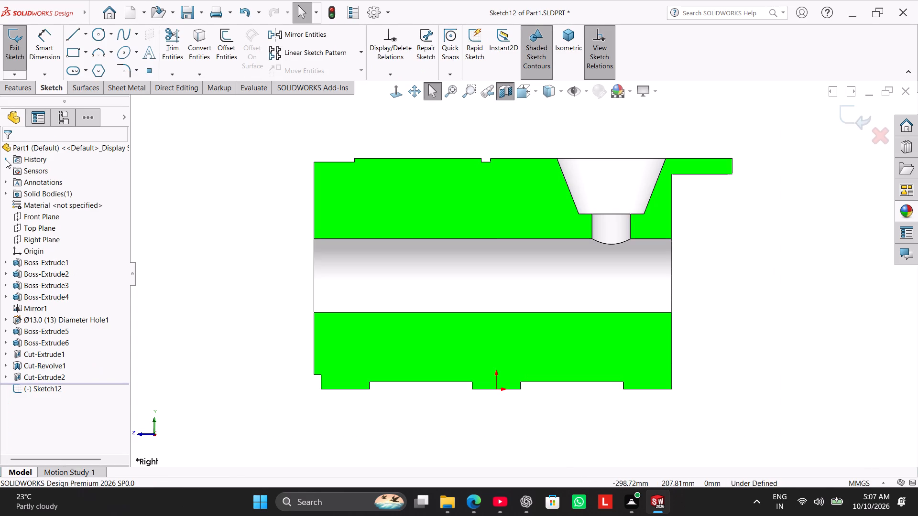
{"action": "right_click", "coordinate": [40, 235]}
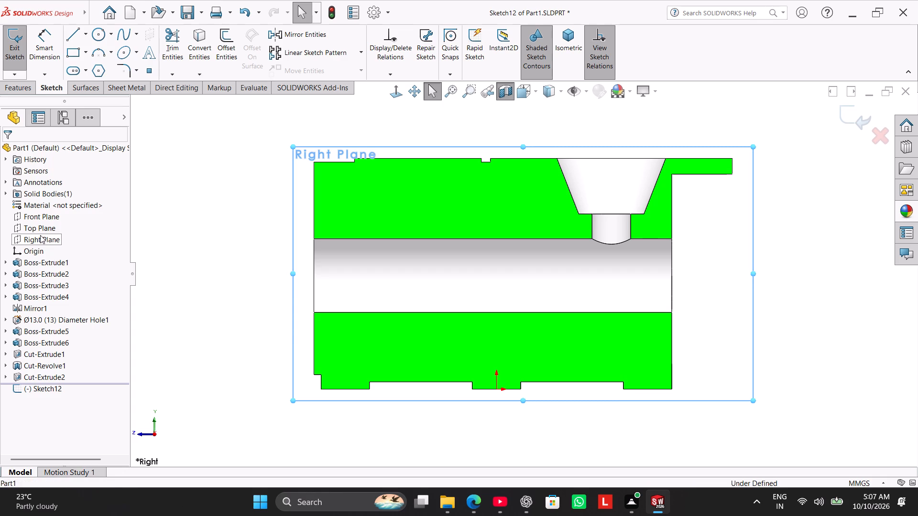
{"action": "left_click_drag", "start_coordinate": [197, 160], "coordinate": [204, 161]}
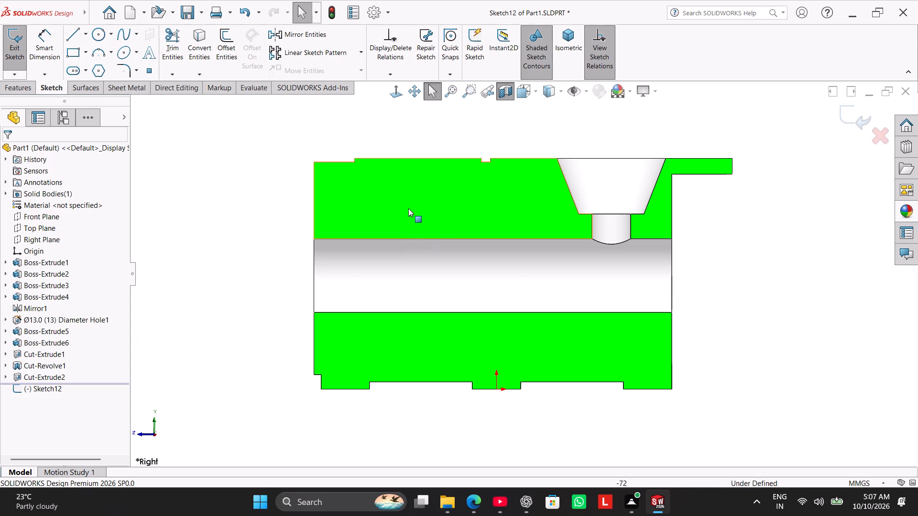
Sketch a closed five-sided profile about 158 mm wide and 132 mm high over the bore, with a sloped upper corner facing the tapered hole.
{"action": "left_click", "coordinate": [76, 36]}
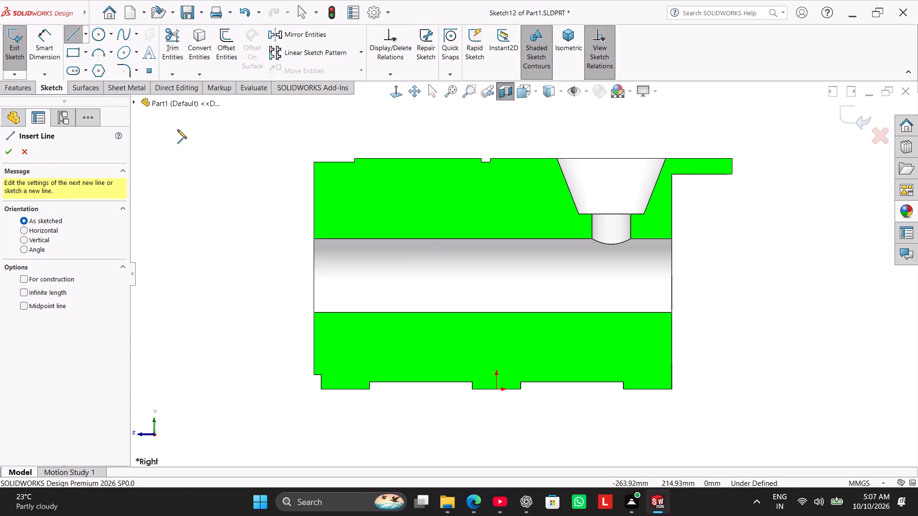
{"action": "left_click", "coordinate": [329, 191]}
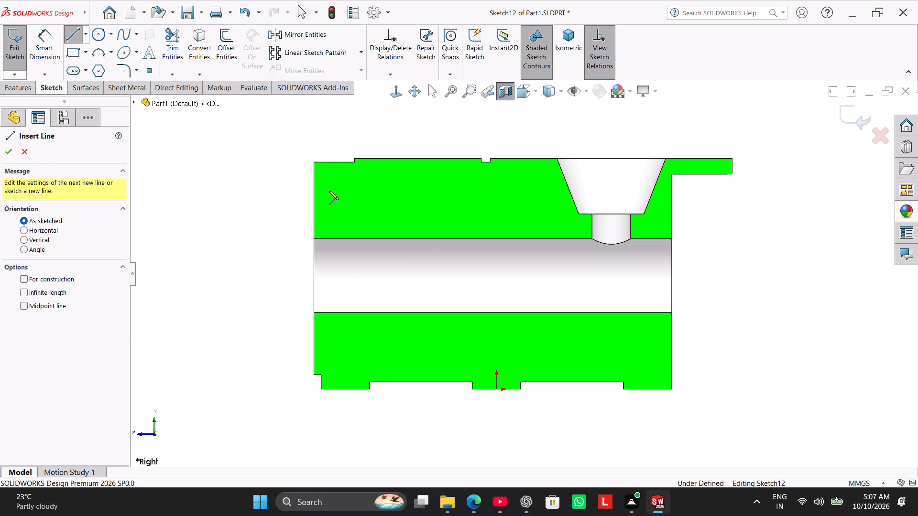
{"action": "left_click", "coordinate": [331, 350]}
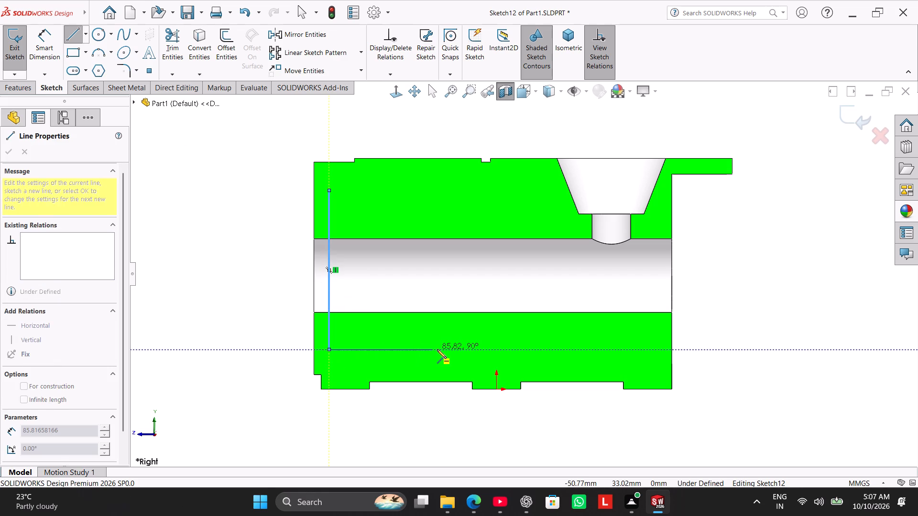
{"action": "left_click", "coordinate": [522, 351]}
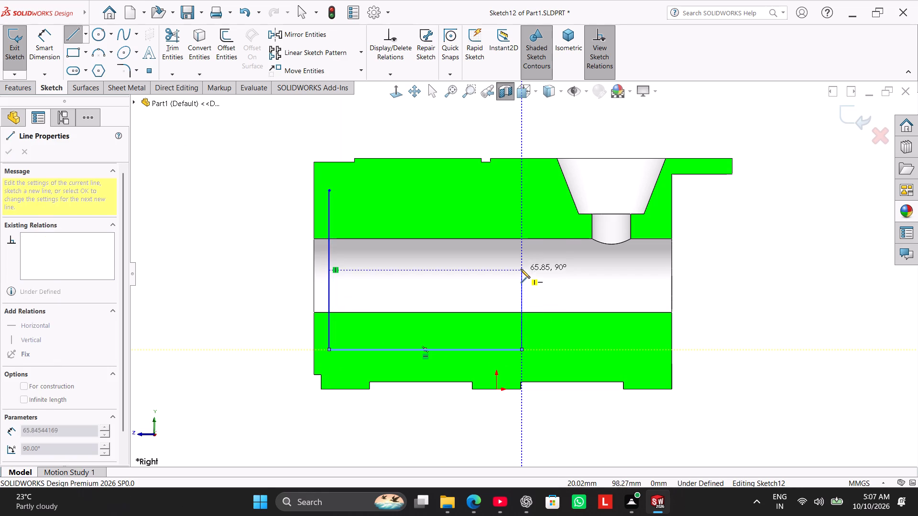
{"action": "left_click", "coordinate": [524, 219]}
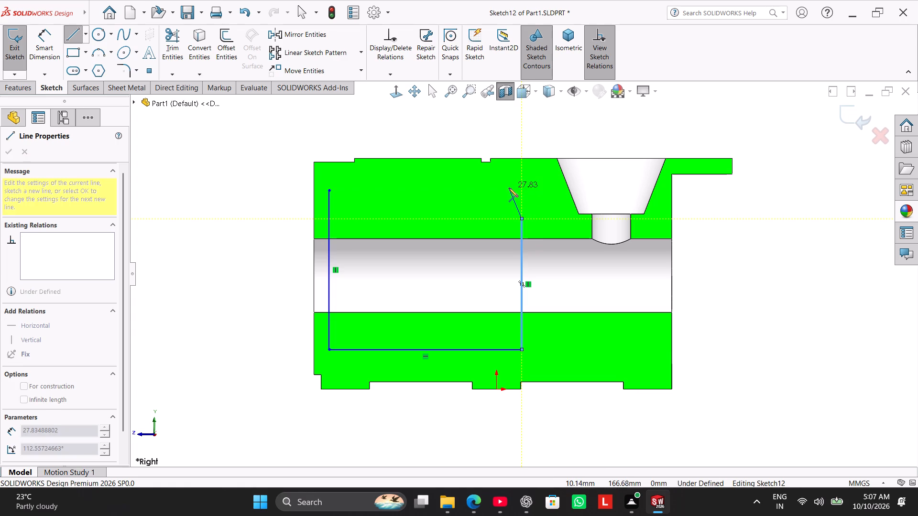
{"action": "left_click", "coordinate": [509, 193]}
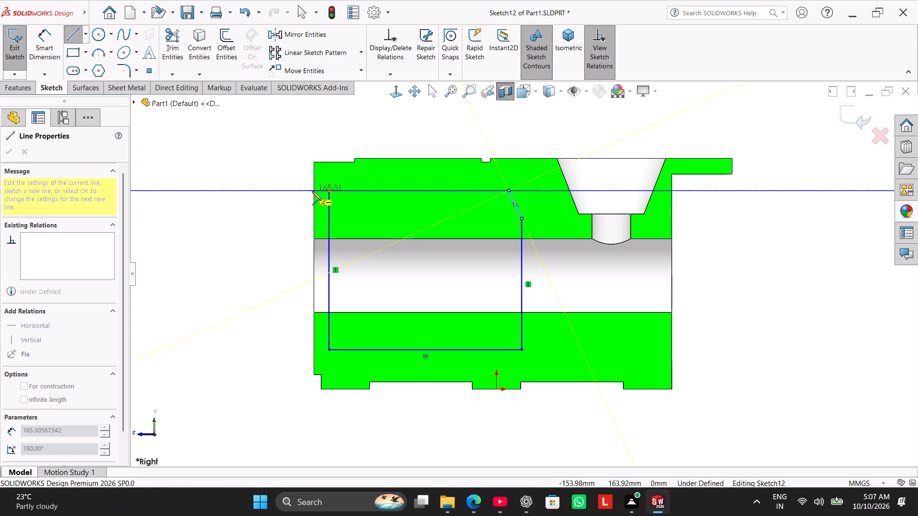
{"action": "left_click", "coordinate": [329, 190]}
{"action": "right_click", "coordinate": [270, 207]}
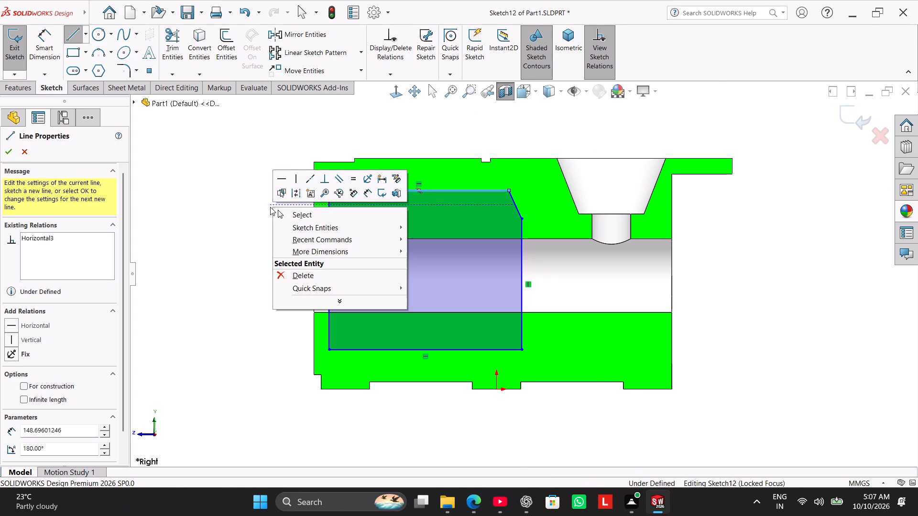
{"action": "left_click", "coordinate": [299, 212]}
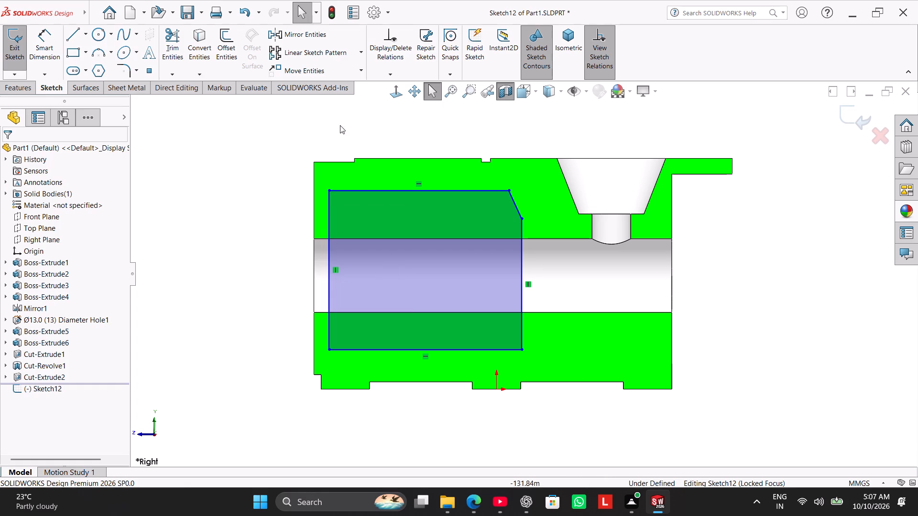
Set the display style to Hidden Lines Visible.
{"action": "left_click", "coordinate": [559, 92]}
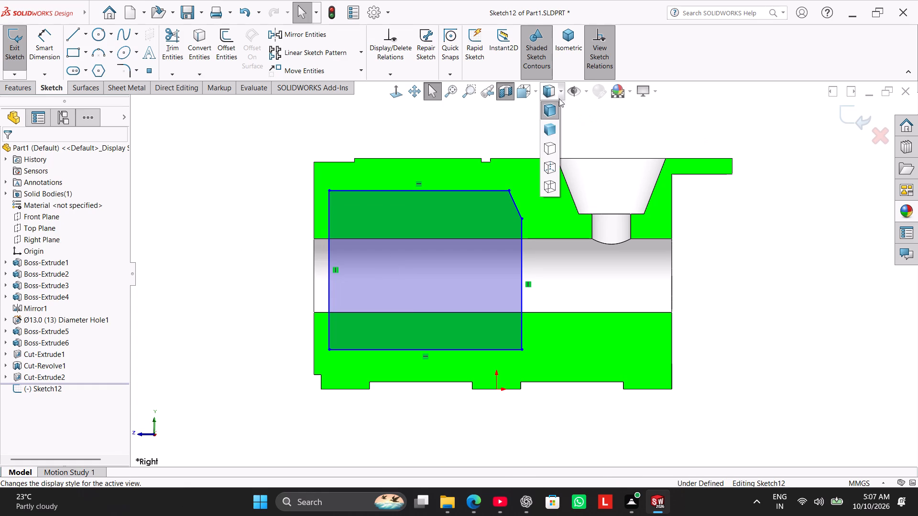
{"action": "left_click", "coordinate": [546, 166]}
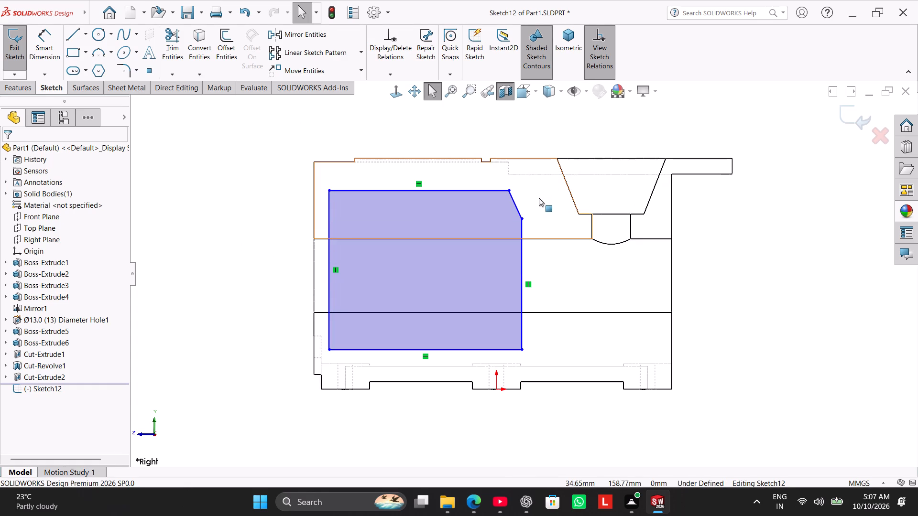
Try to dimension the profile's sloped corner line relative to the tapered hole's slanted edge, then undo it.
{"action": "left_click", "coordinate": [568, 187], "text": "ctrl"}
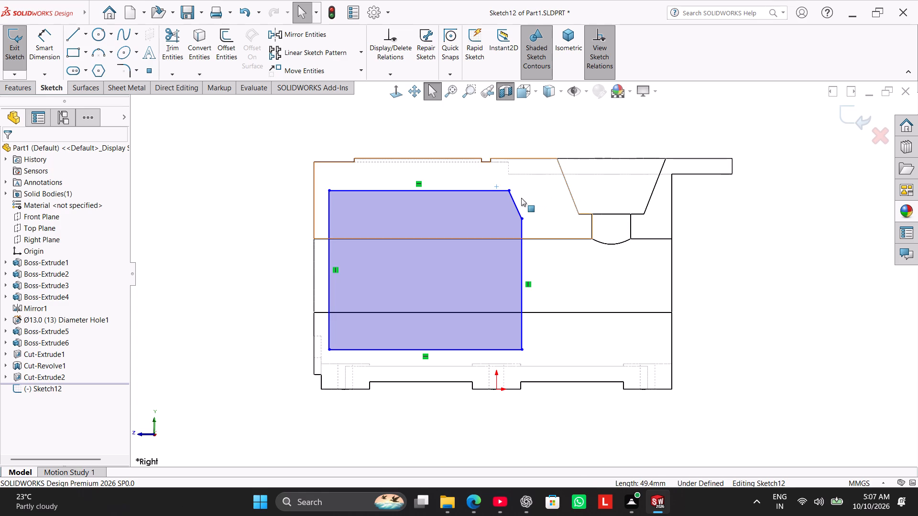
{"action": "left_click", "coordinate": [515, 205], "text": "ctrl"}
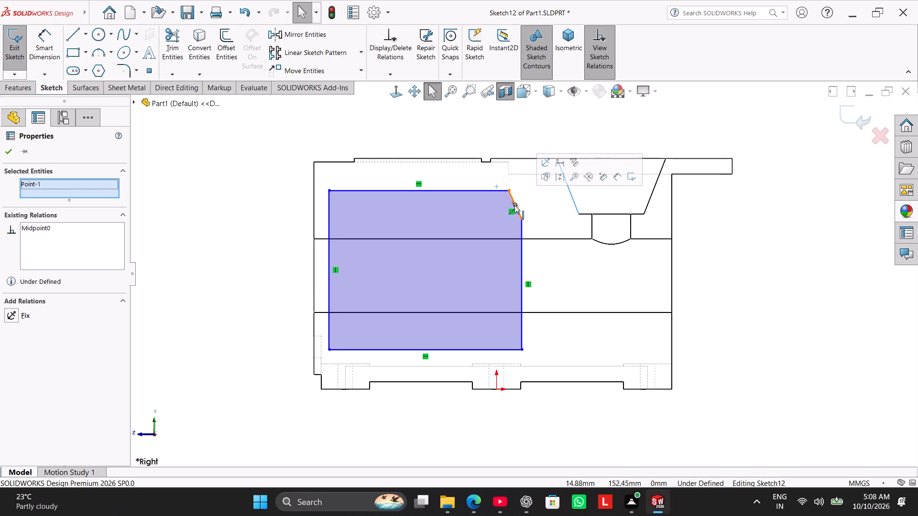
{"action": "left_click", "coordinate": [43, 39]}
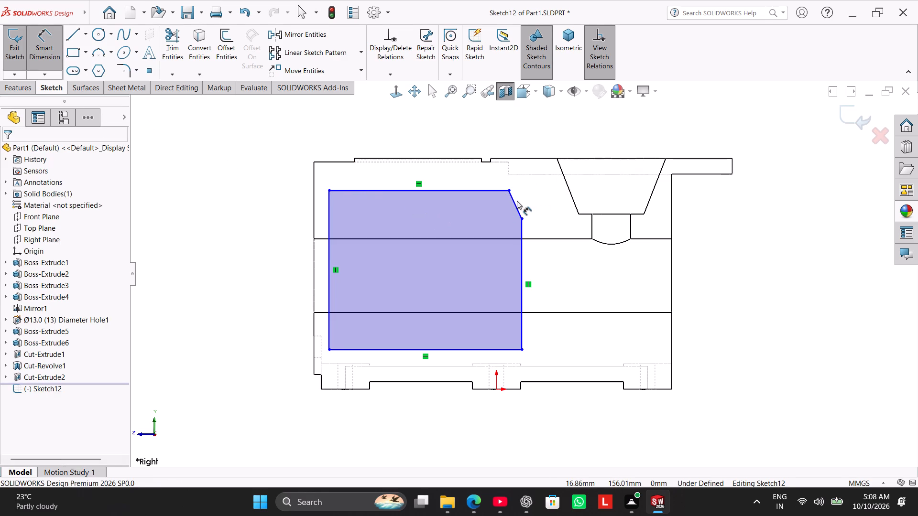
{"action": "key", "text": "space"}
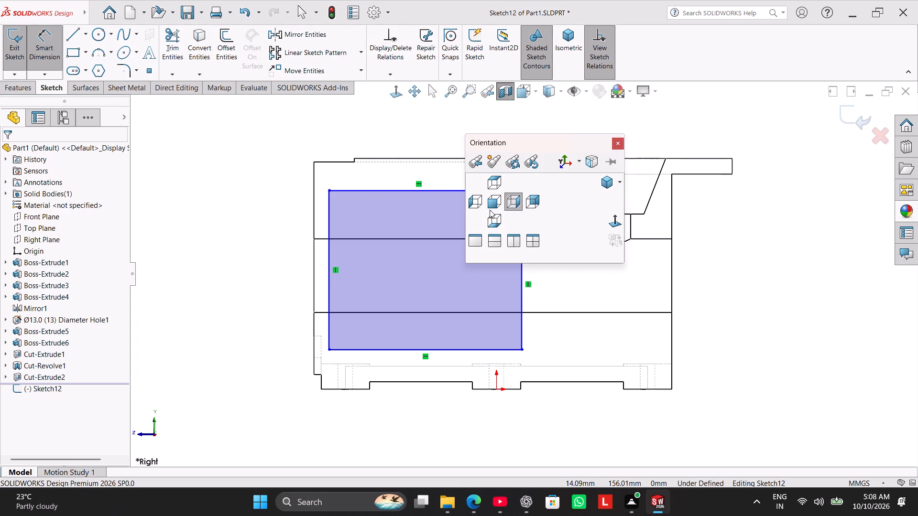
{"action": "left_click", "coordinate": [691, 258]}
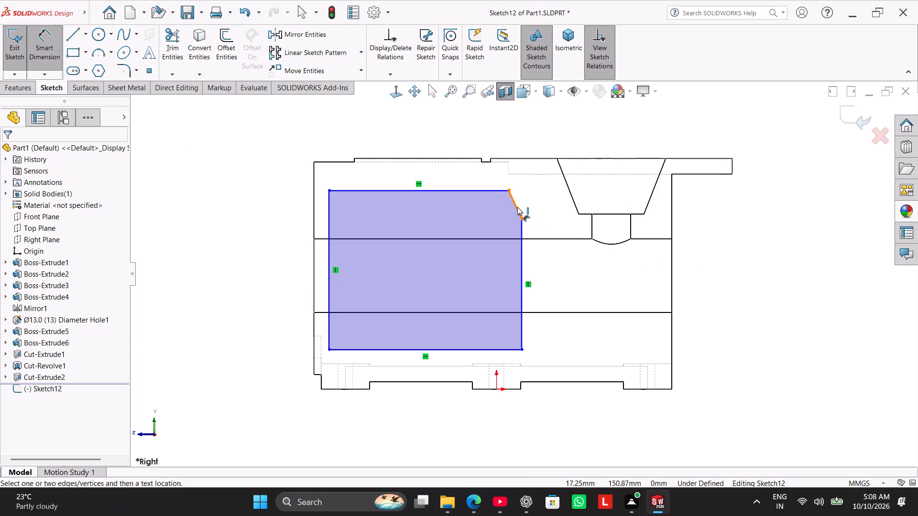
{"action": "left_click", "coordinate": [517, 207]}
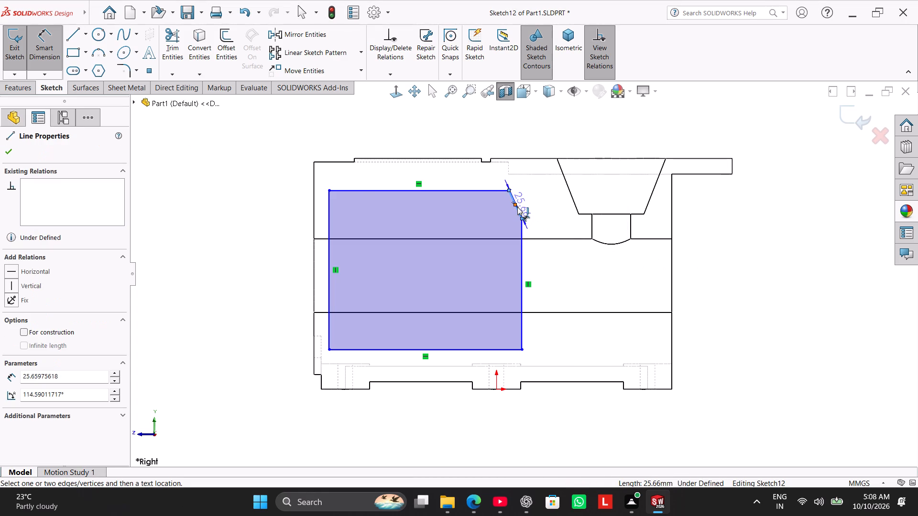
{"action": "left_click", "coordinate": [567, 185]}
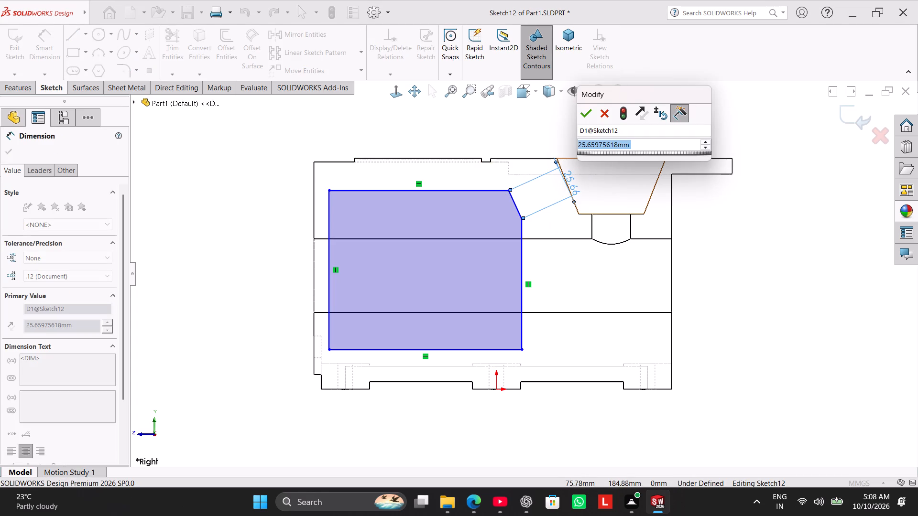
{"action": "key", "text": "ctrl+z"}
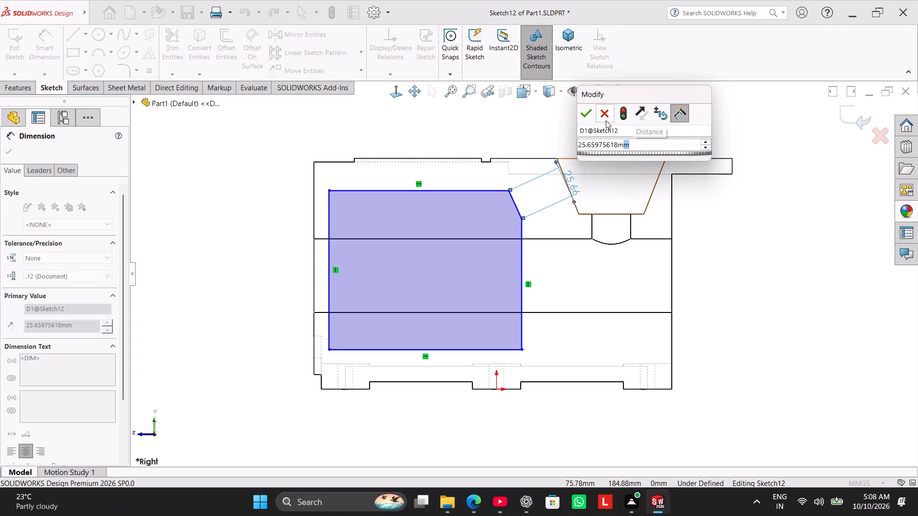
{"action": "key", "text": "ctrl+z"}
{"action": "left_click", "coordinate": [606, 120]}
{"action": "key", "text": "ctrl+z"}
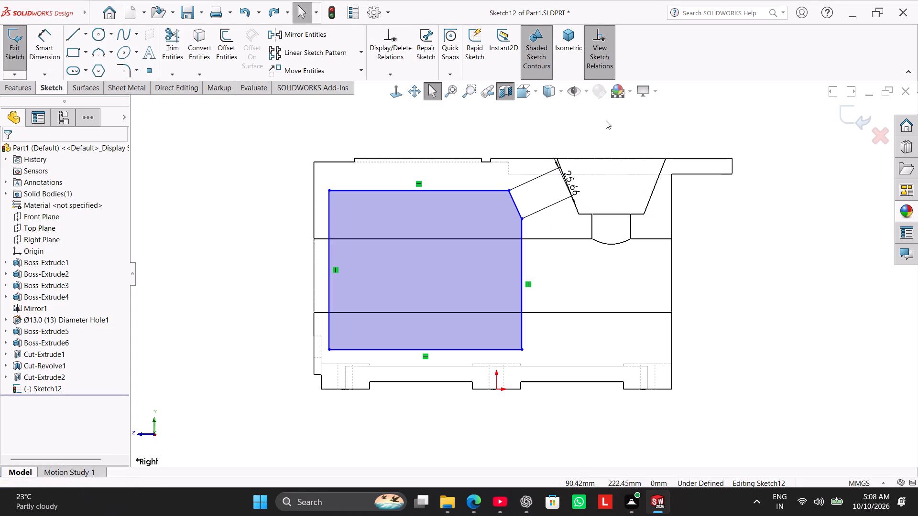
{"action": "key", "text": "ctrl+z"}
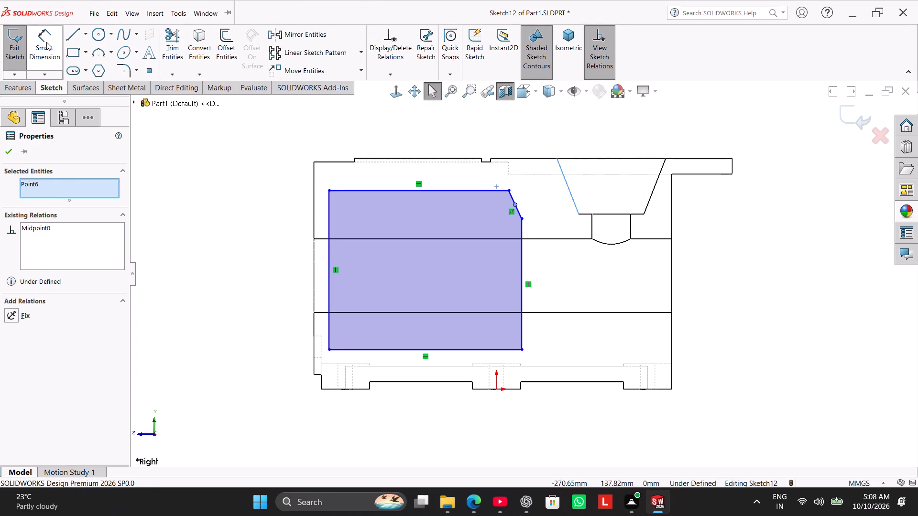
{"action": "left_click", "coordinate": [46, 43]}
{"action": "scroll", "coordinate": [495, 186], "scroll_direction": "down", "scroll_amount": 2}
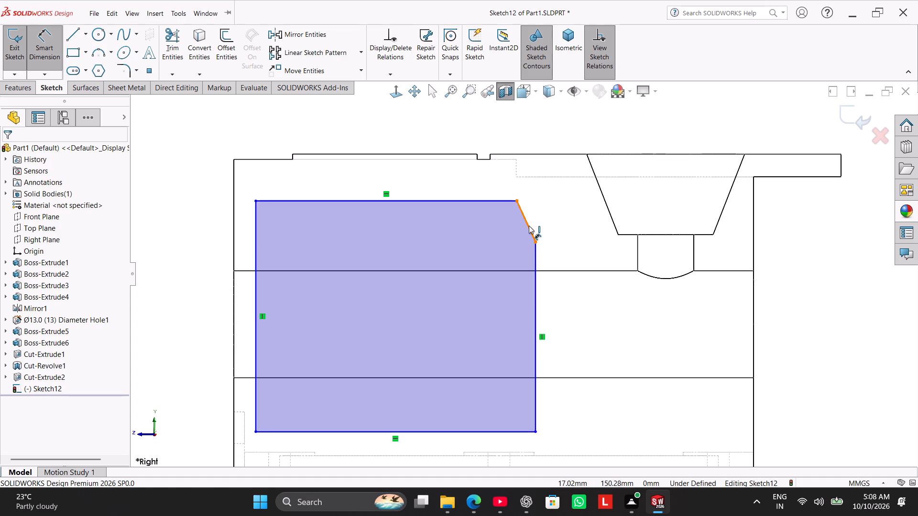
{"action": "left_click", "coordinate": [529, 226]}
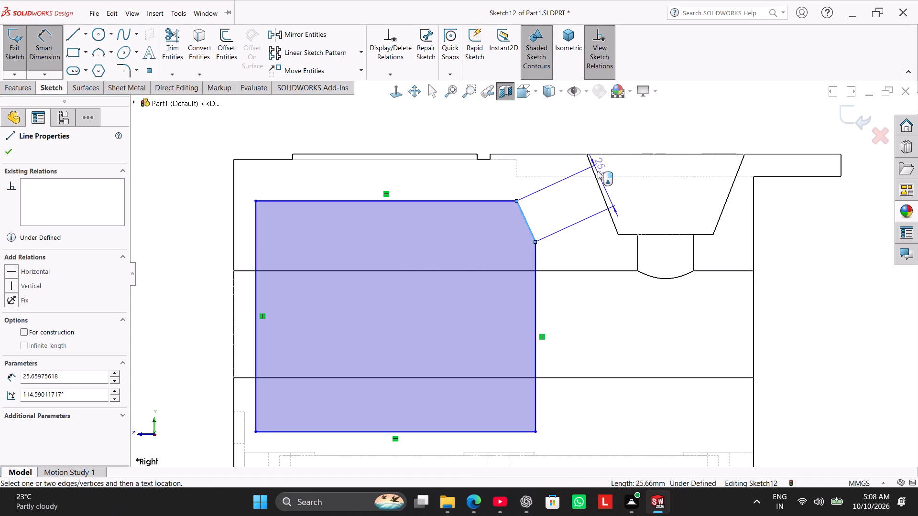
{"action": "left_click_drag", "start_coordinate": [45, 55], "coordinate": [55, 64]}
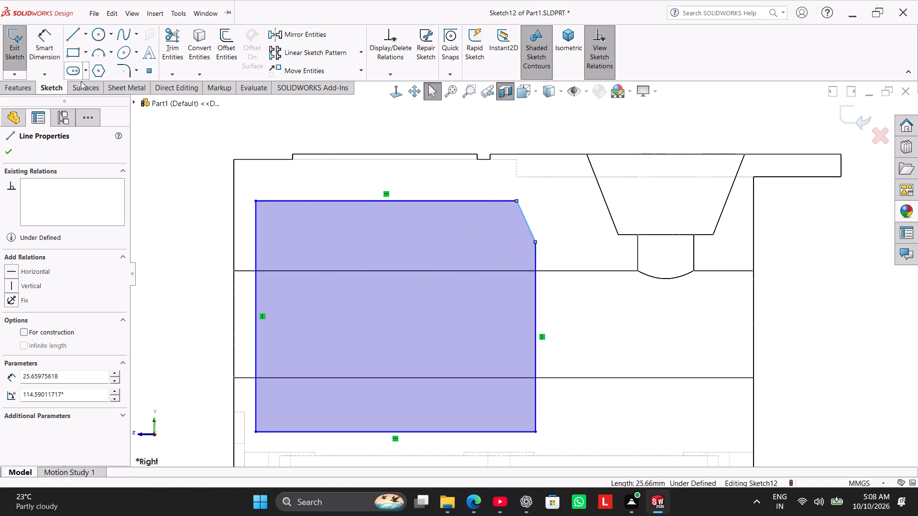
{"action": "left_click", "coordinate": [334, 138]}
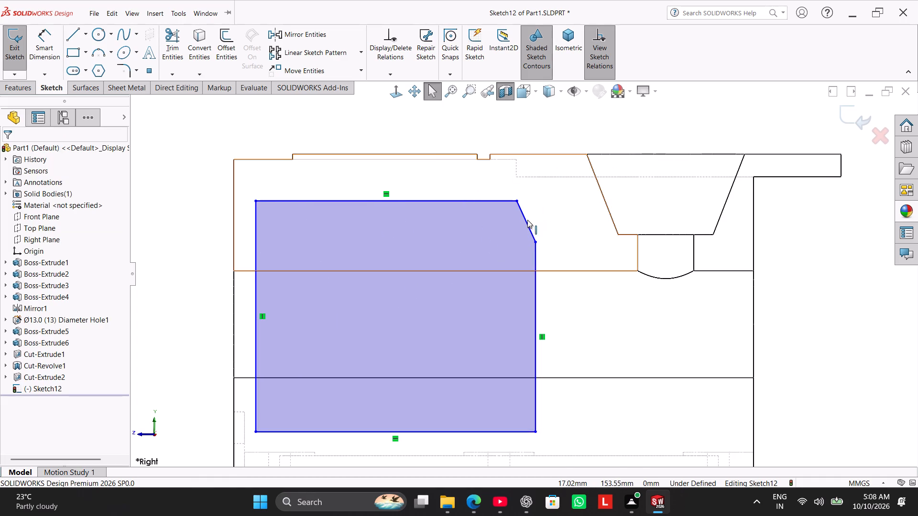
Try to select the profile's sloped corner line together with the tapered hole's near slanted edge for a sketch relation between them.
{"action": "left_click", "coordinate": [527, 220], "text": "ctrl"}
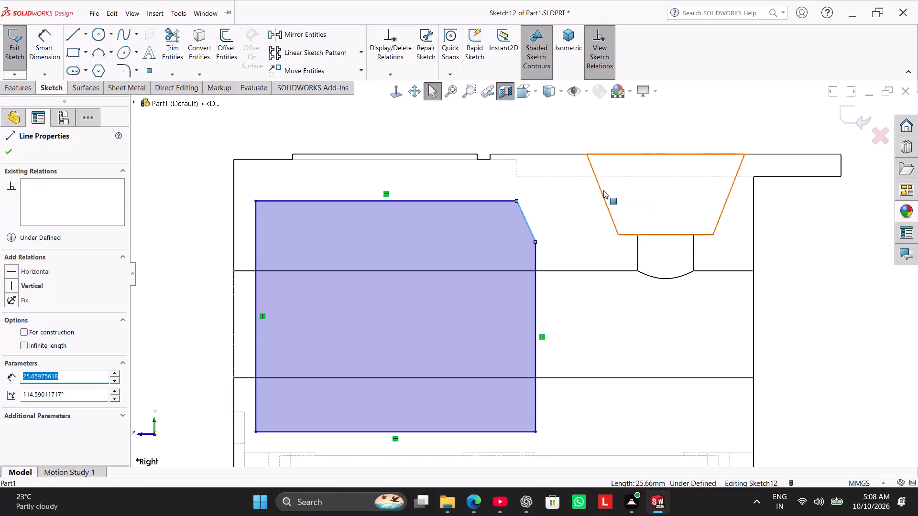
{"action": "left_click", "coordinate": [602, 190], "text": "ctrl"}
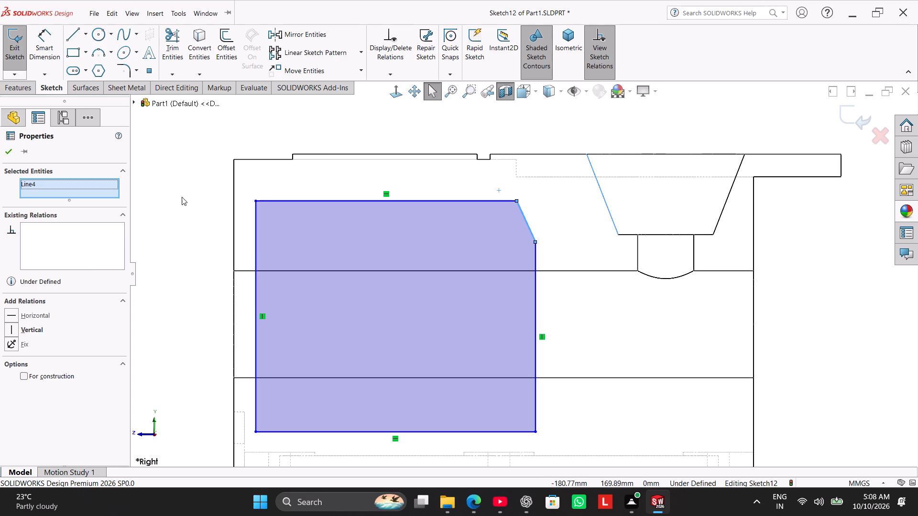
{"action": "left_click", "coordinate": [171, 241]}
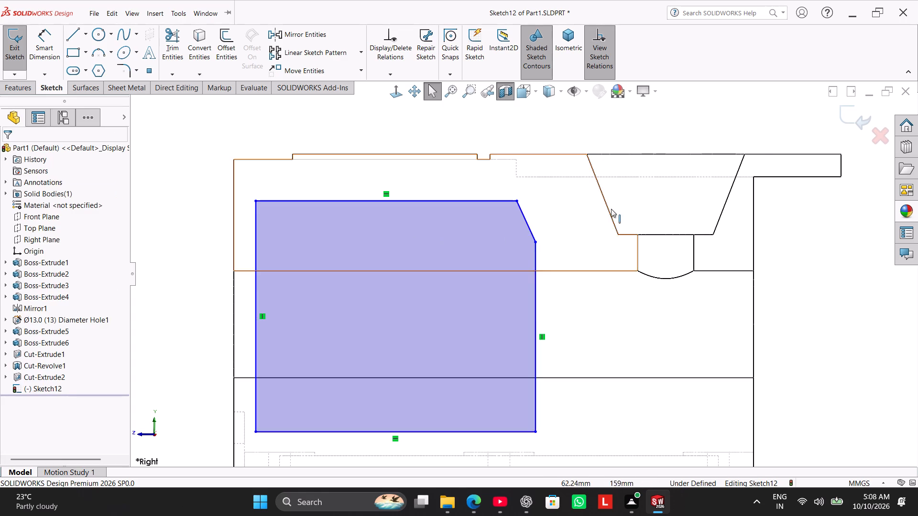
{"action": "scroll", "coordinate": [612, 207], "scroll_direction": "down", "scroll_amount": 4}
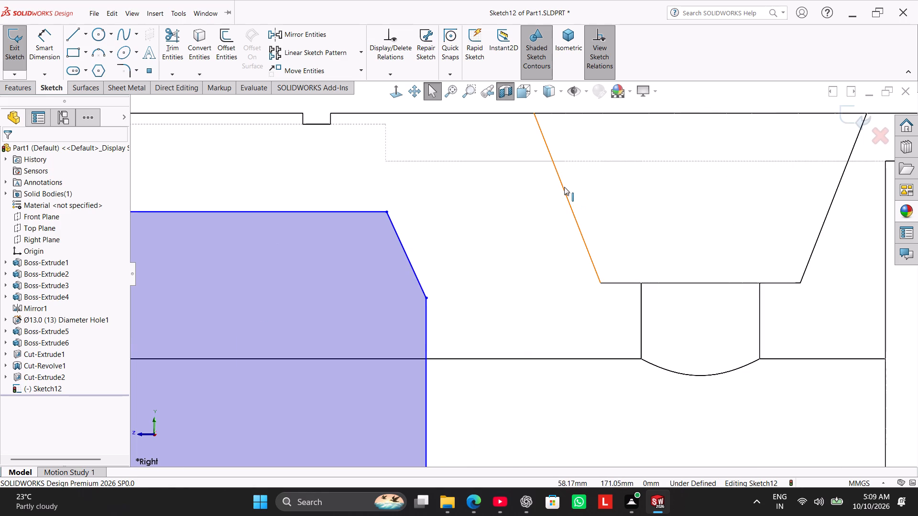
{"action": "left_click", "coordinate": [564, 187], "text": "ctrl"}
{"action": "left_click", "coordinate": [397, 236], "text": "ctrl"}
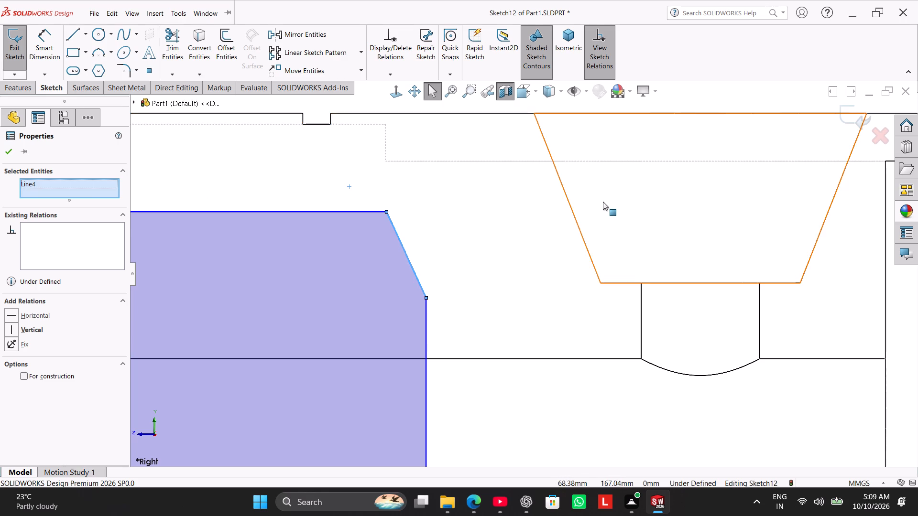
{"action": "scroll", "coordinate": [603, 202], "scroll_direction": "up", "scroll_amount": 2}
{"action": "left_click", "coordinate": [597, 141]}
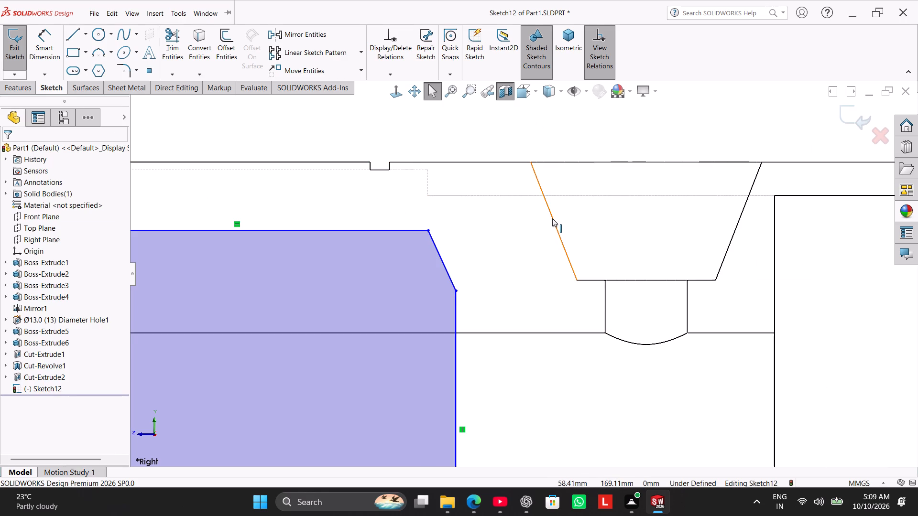
Select the tapered hole's near slanted edge and the profile's sloped corner line together for a sketch relation.
{"action": "left_click", "coordinate": [552, 218], "text": "shift"}
{"action": "left_click", "coordinate": [438, 258], "text": "shift"}
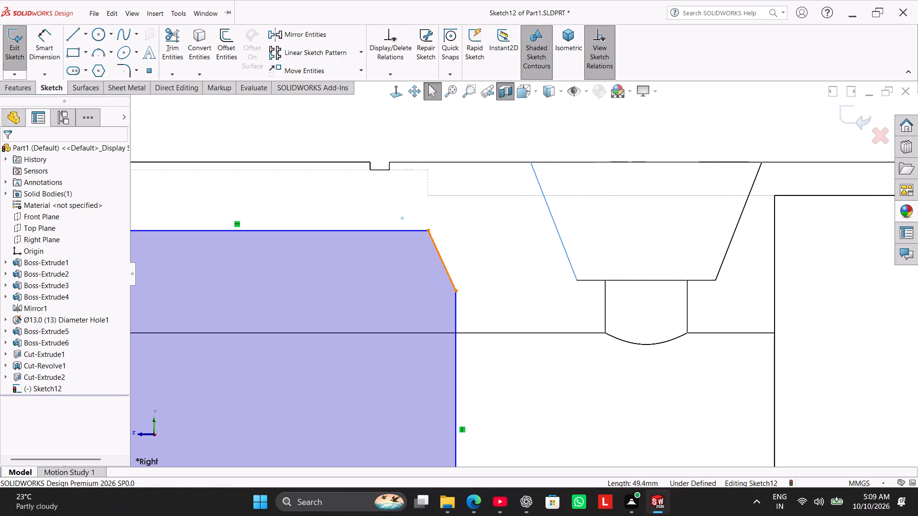
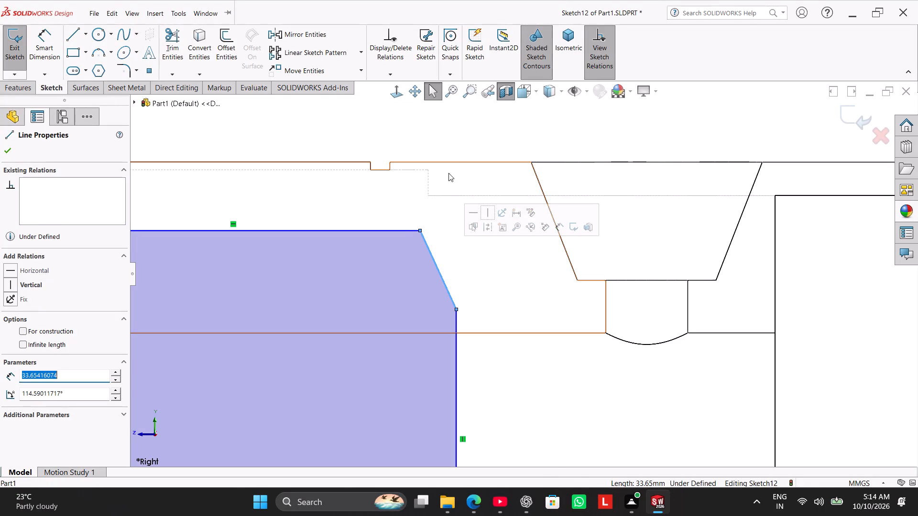
Move the whole sketch profile up and closer to the tapered hole, keeping its shape.
{"action": "left_click", "coordinate": [452, 147]}
{"action": "scroll", "coordinate": [457, 257], "scroll_direction": "up", "scroll_amount": 4}
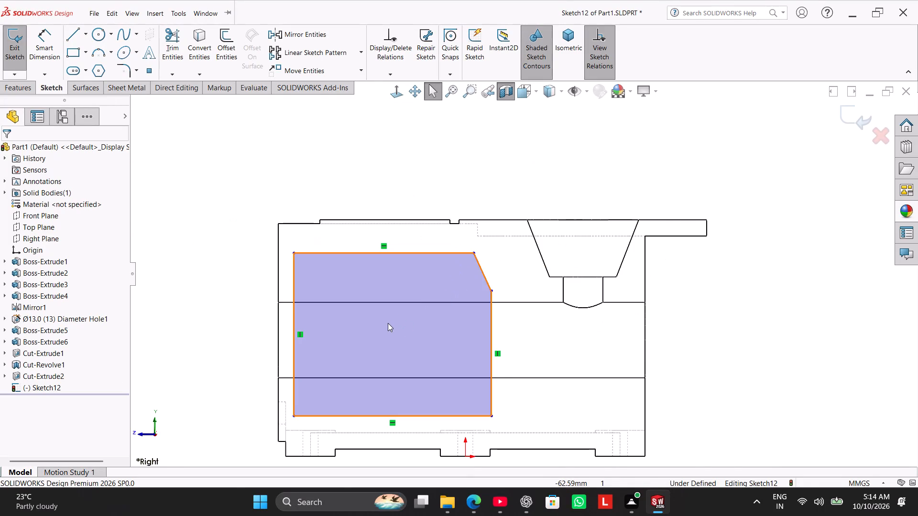
{"action": "left_click_drag", "start_coordinate": [388, 323], "coordinate": [417, 307]}
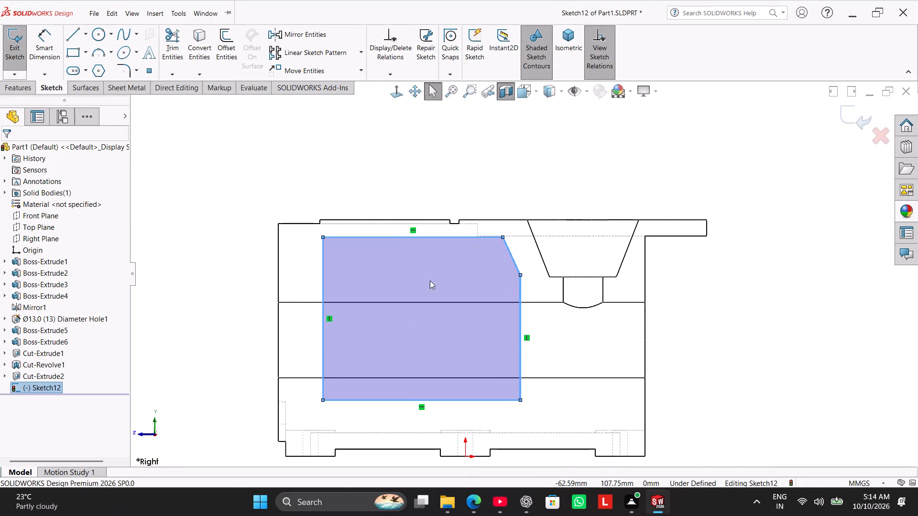
{"action": "left_click", "coordinate": [456, 183]}
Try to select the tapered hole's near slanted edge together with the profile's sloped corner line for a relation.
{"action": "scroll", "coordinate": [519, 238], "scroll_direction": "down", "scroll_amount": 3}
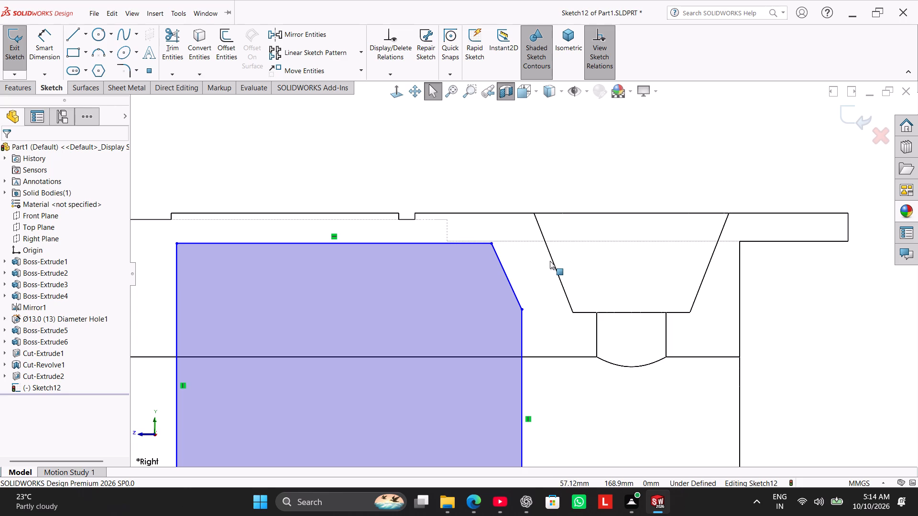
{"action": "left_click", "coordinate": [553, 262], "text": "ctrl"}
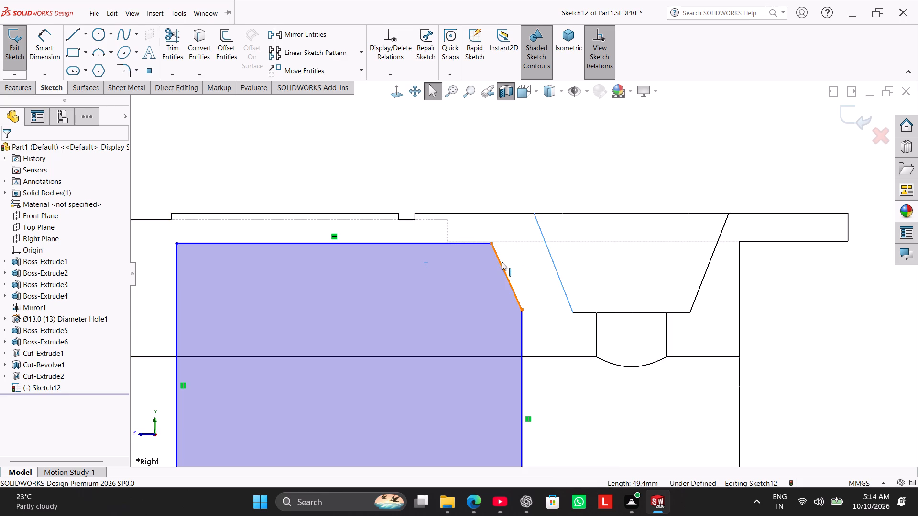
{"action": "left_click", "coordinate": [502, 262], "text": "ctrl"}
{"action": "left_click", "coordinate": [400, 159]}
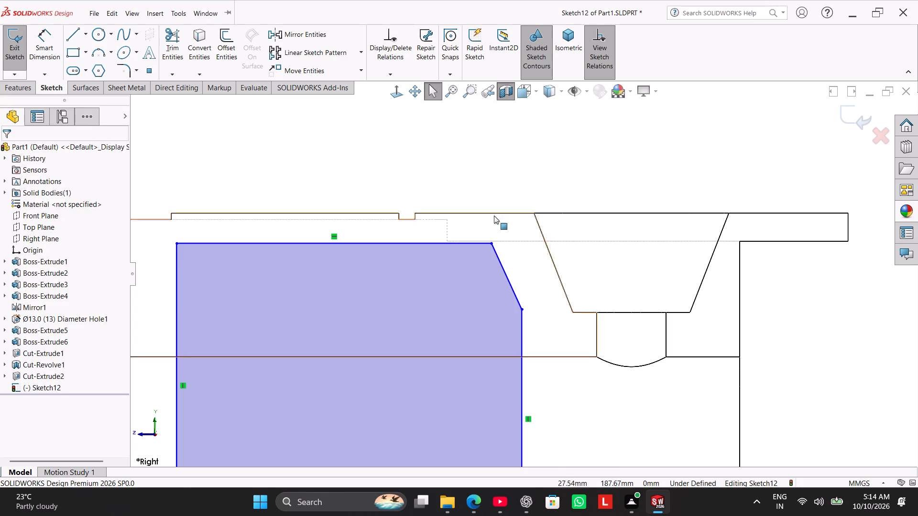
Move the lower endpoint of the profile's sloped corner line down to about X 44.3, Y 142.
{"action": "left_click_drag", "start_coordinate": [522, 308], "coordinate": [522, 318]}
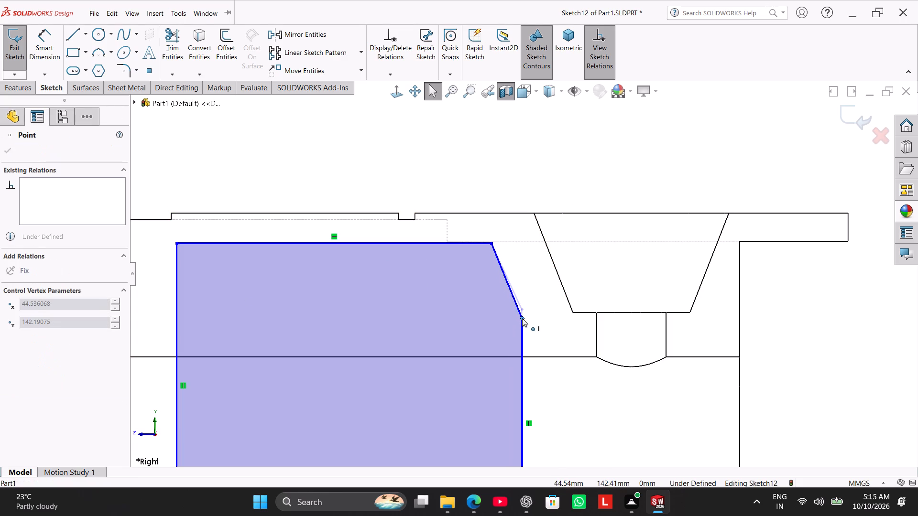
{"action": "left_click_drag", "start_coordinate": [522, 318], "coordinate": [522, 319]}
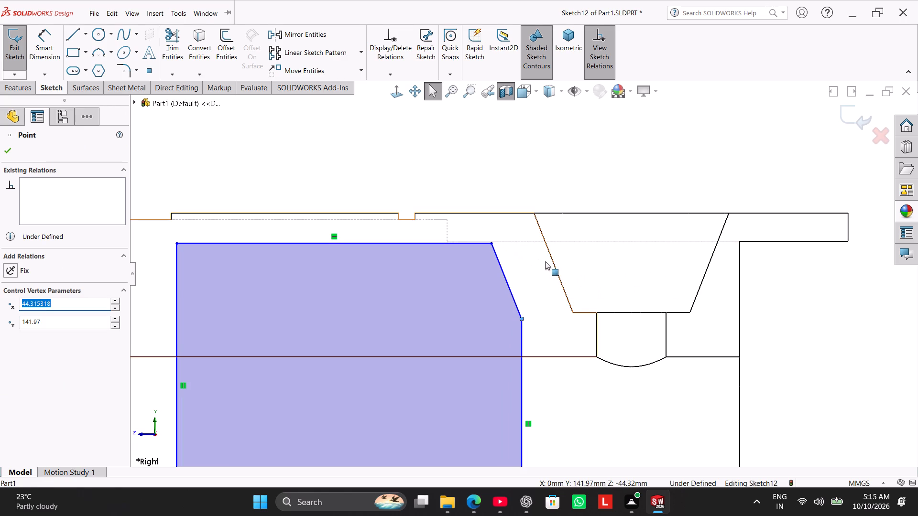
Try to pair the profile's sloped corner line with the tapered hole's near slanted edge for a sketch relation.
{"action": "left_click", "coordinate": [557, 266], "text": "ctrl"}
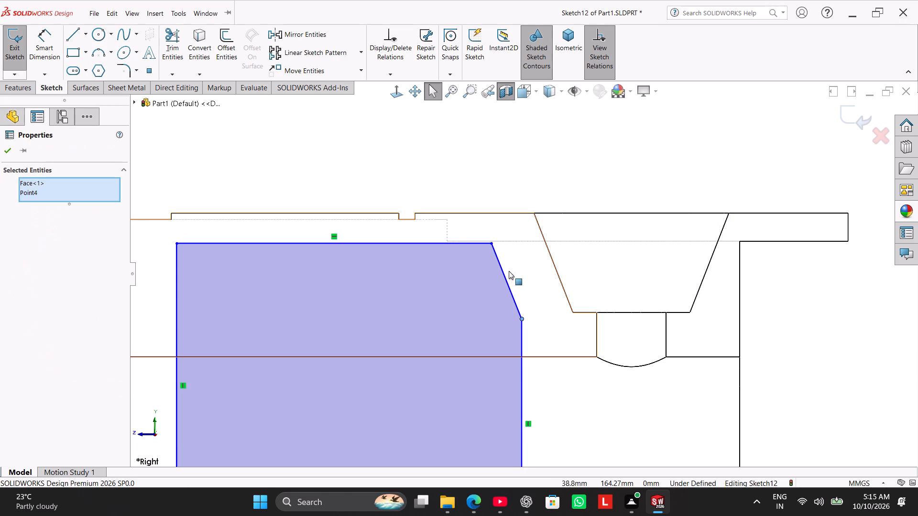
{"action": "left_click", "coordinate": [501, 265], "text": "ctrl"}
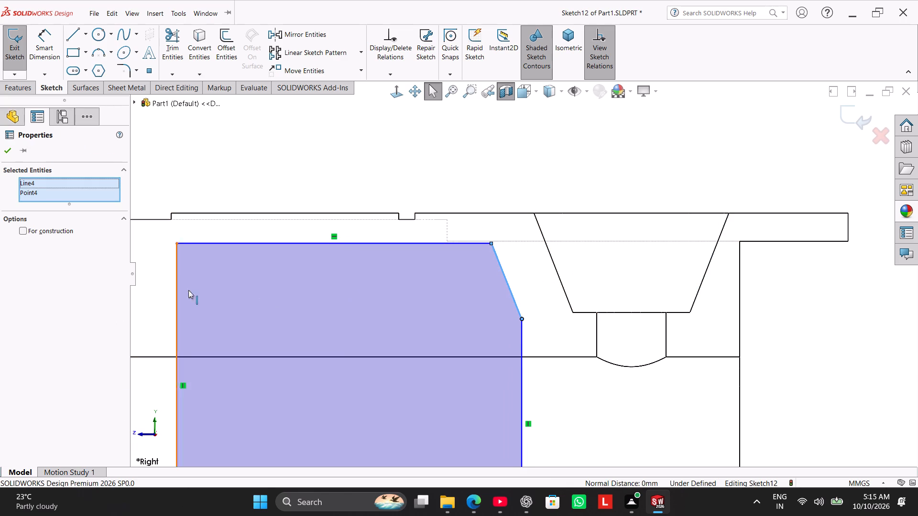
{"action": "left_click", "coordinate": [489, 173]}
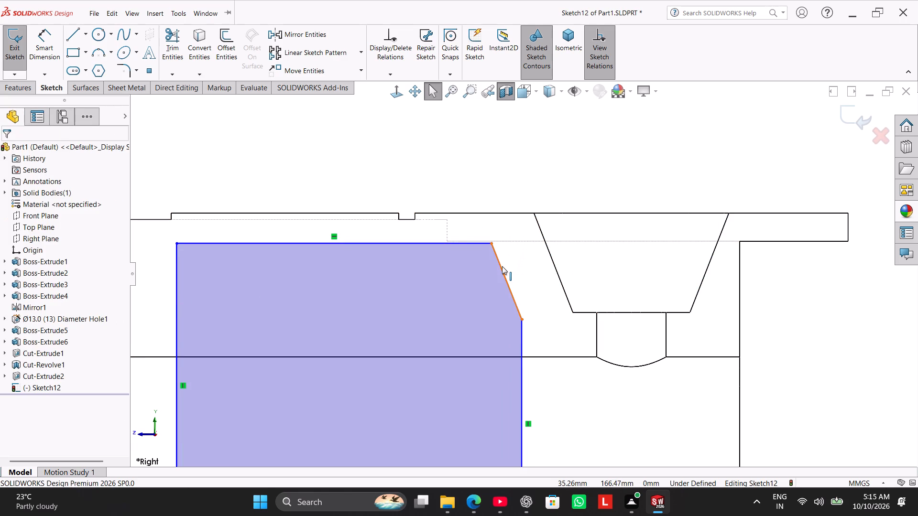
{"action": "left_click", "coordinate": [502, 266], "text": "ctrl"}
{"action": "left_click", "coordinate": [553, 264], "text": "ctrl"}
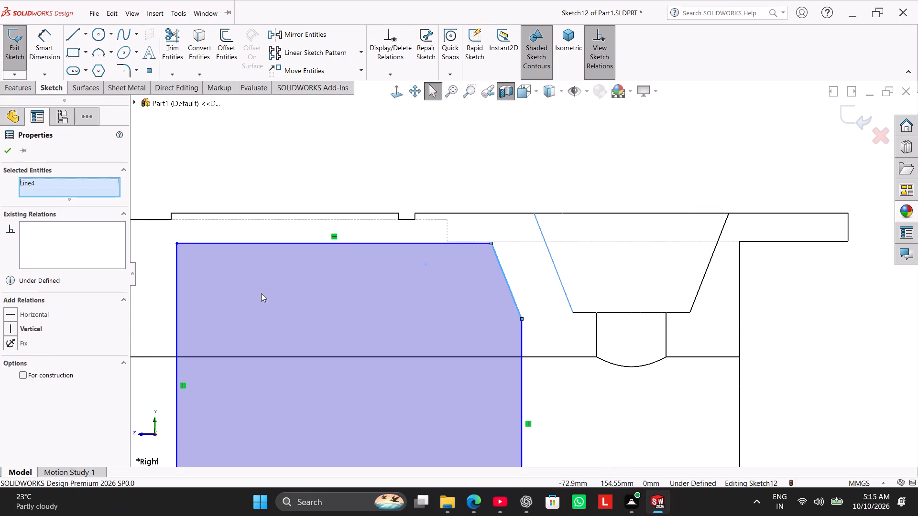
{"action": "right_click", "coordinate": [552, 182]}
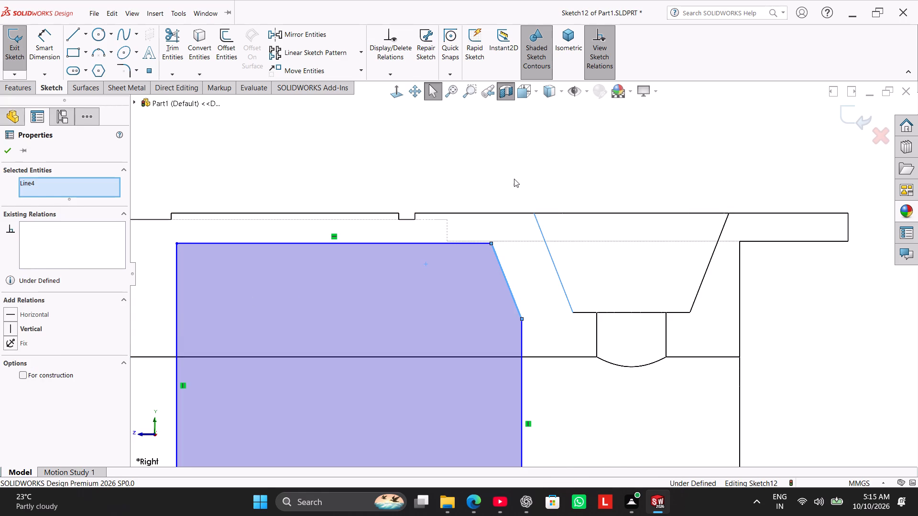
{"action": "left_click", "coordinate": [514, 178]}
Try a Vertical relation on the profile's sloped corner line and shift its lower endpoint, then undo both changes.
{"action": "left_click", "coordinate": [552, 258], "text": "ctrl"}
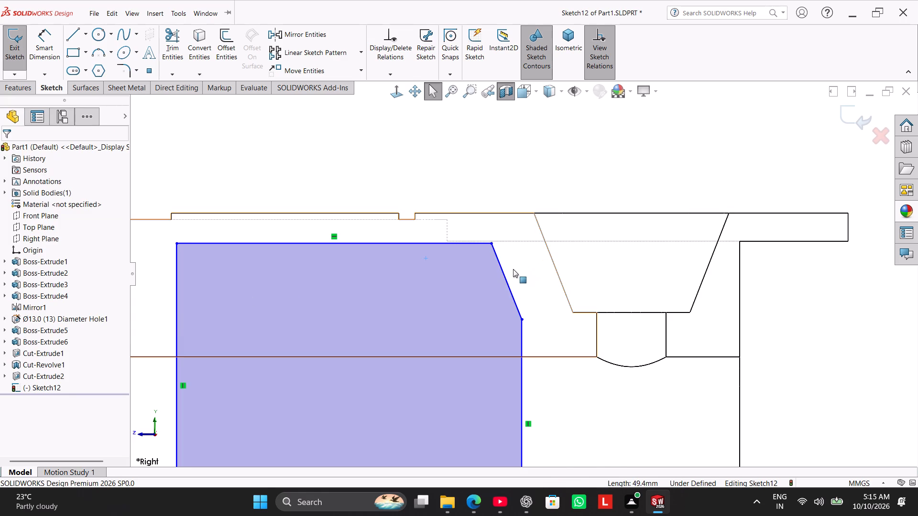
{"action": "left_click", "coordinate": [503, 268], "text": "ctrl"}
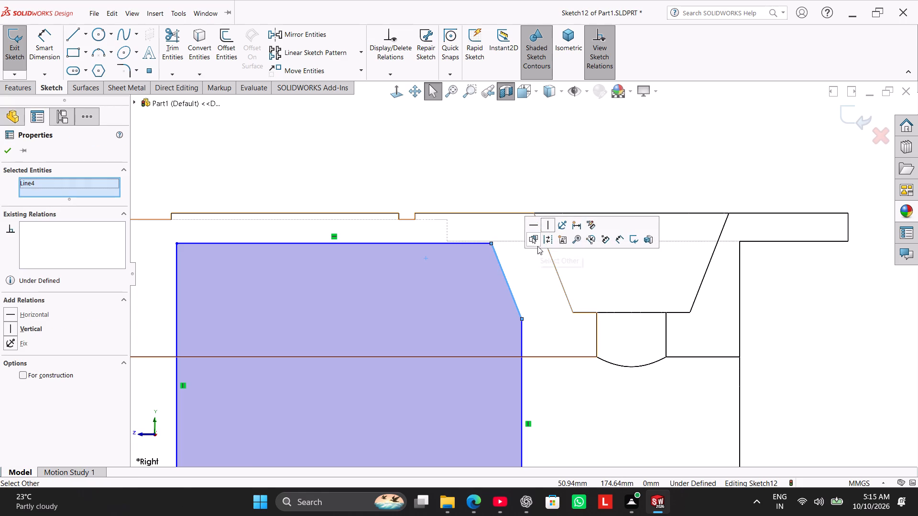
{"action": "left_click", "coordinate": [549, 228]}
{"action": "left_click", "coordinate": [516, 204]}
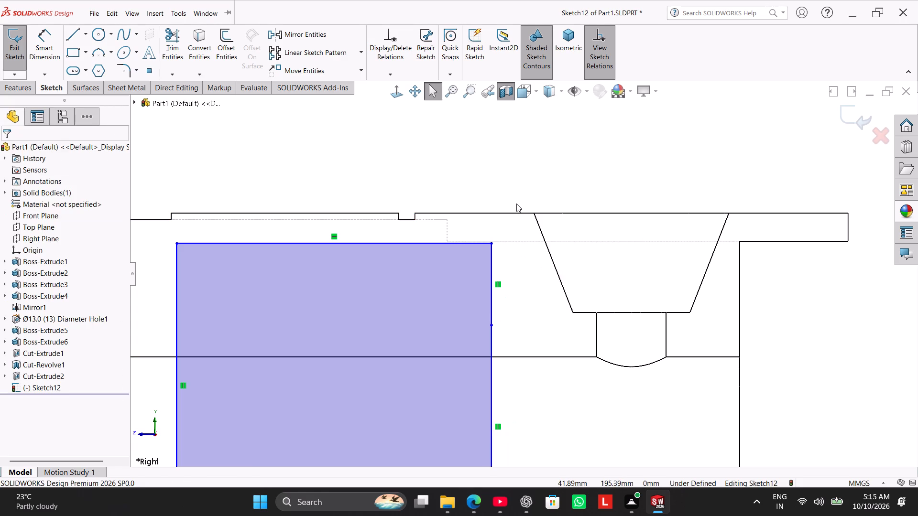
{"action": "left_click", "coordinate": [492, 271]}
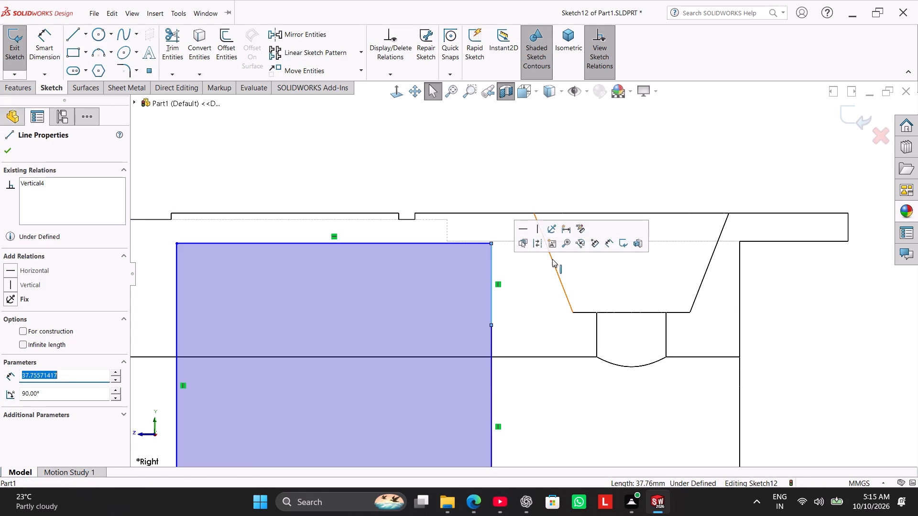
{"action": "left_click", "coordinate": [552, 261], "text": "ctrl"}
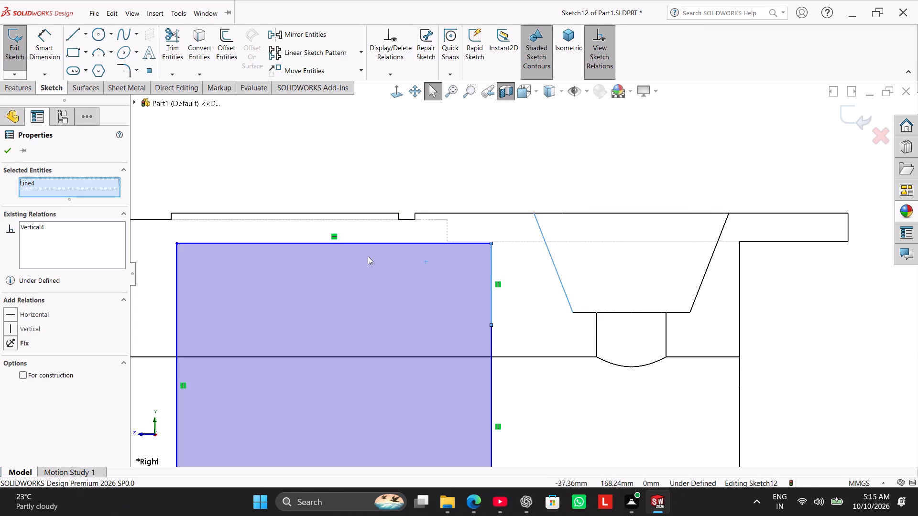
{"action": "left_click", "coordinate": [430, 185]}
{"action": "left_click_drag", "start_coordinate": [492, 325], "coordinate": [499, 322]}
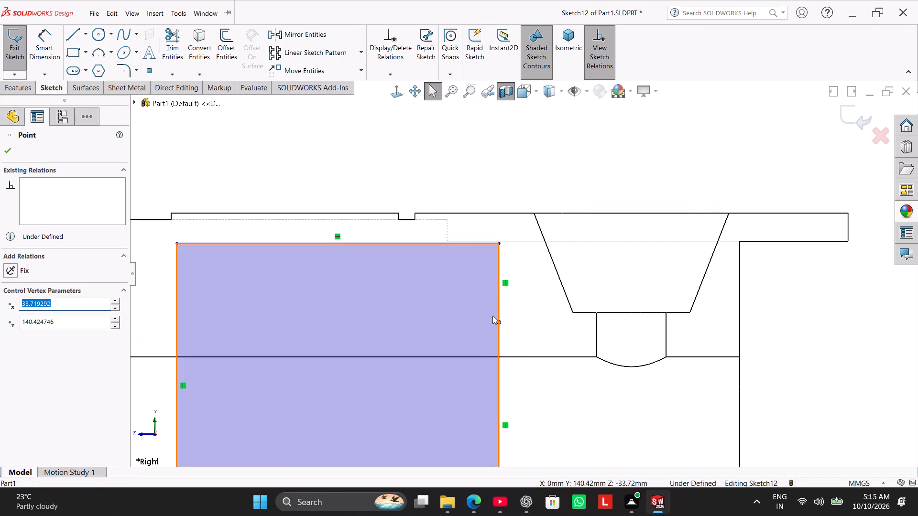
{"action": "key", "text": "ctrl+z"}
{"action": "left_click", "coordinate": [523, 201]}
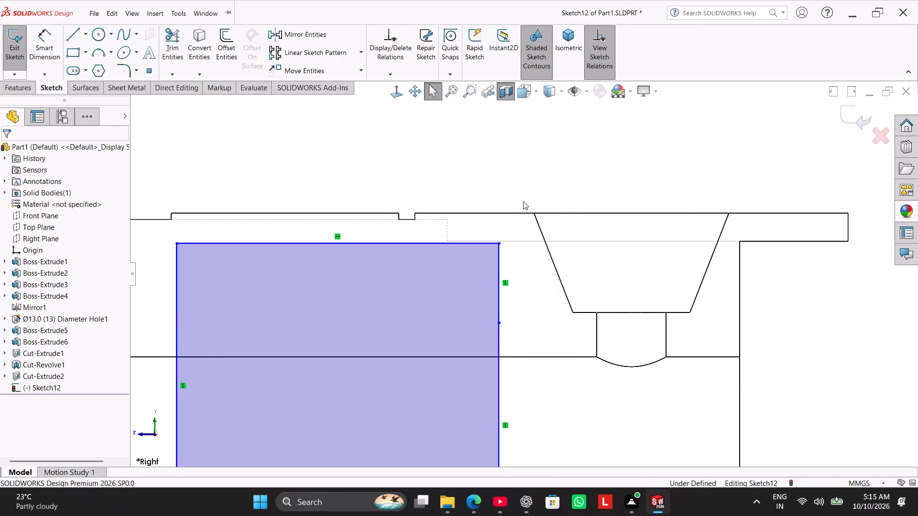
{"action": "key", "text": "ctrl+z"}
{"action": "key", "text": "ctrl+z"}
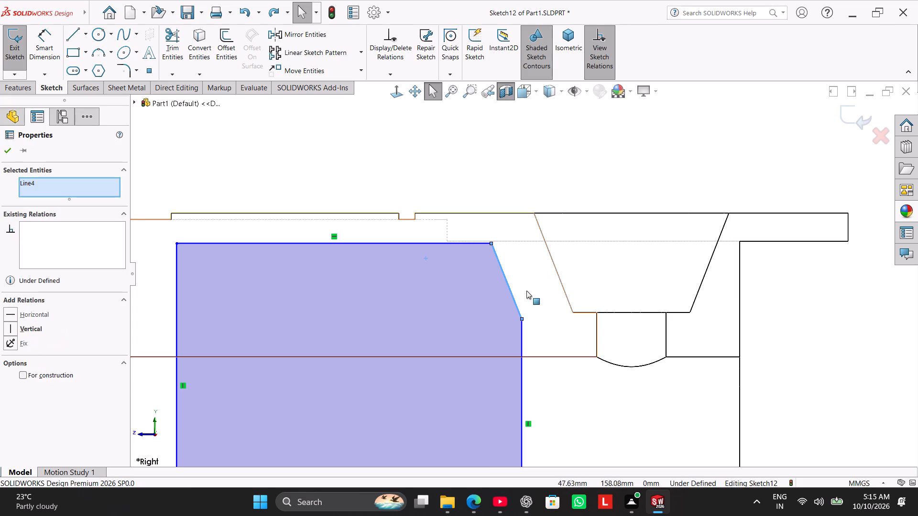
Move the lower endpoint of the profile's sloped corner line to about X 38.4, Y 138.7.
{"action": "left_click_drag", "start_coordinate": [522, 322], "coordinate": [511, 326]}
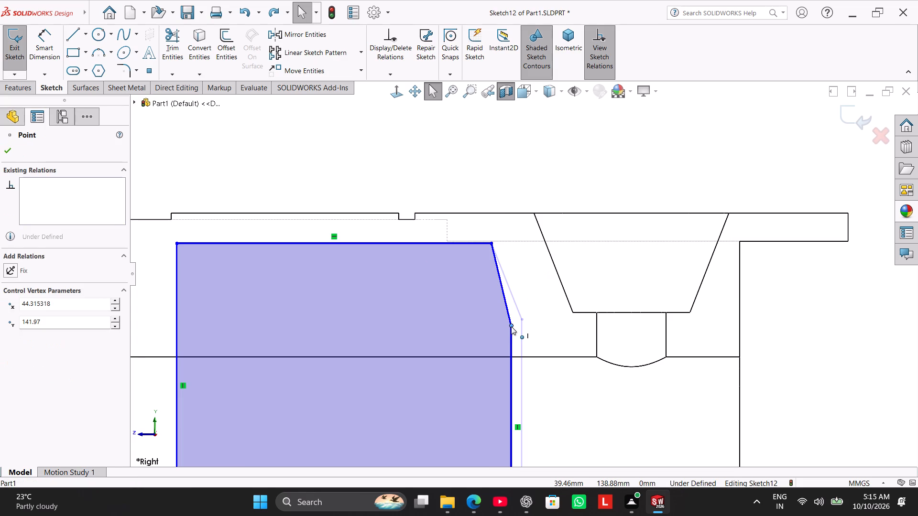
{"action": "left_click_drag", "start_coordinate": [511, 326], "coordinate": [509, 326]}
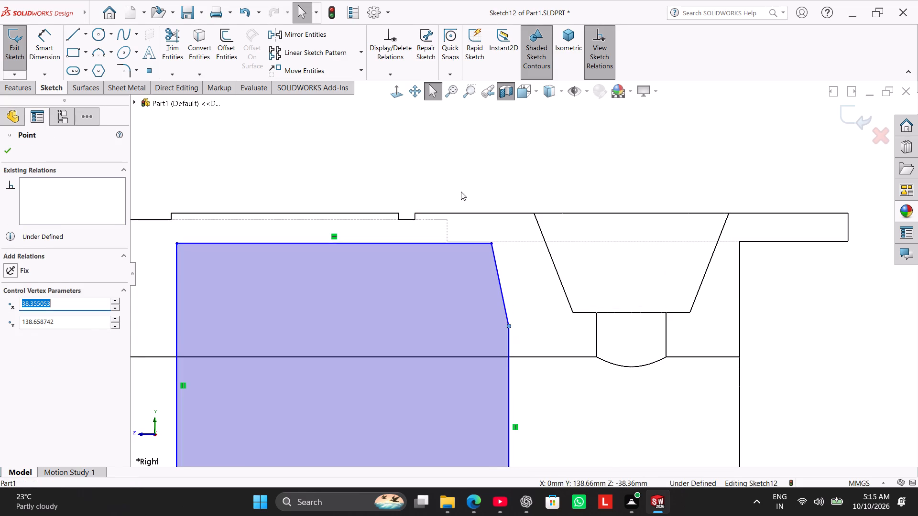
{"action": "left_click", "coordinate": [461, 192]}
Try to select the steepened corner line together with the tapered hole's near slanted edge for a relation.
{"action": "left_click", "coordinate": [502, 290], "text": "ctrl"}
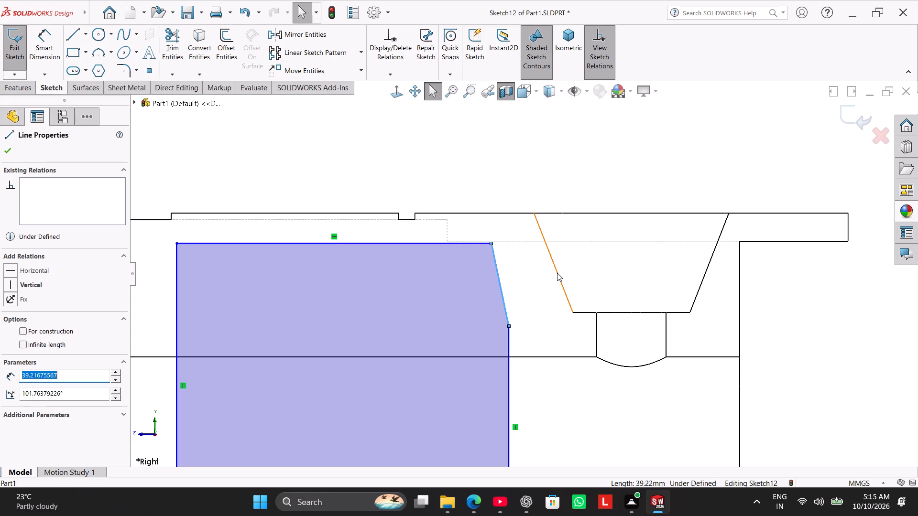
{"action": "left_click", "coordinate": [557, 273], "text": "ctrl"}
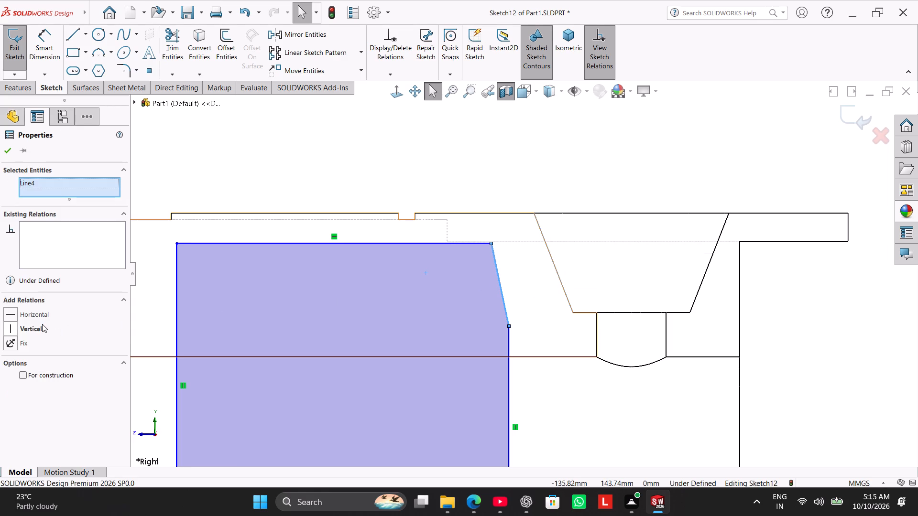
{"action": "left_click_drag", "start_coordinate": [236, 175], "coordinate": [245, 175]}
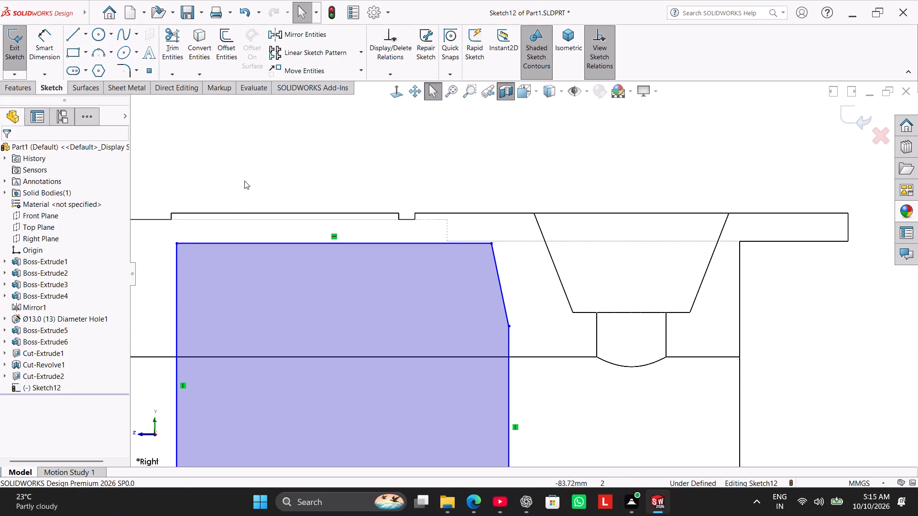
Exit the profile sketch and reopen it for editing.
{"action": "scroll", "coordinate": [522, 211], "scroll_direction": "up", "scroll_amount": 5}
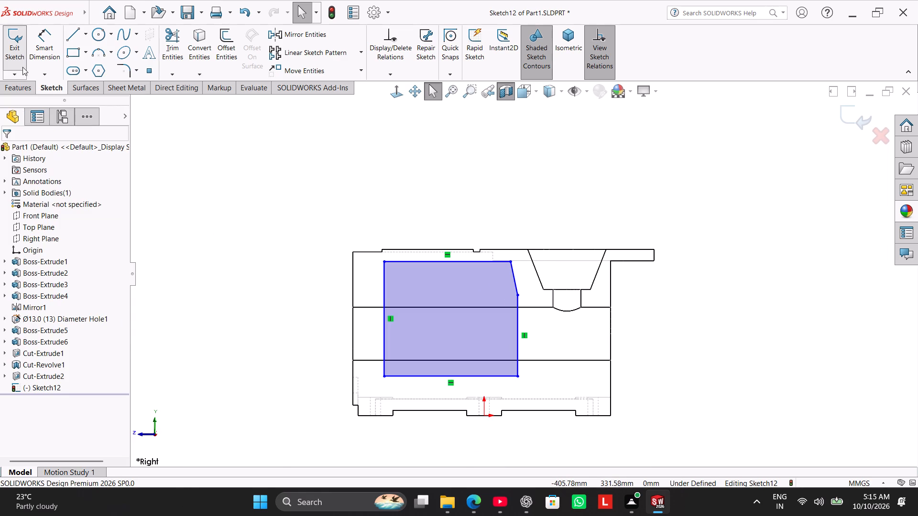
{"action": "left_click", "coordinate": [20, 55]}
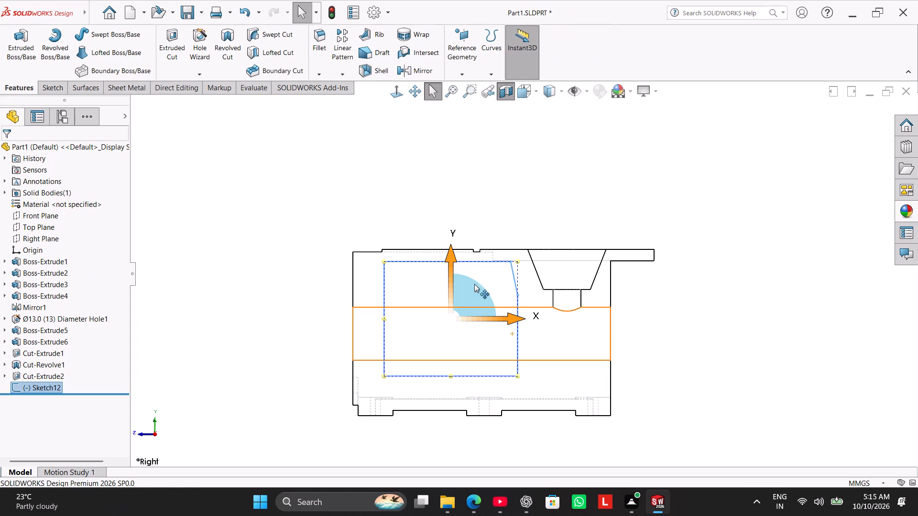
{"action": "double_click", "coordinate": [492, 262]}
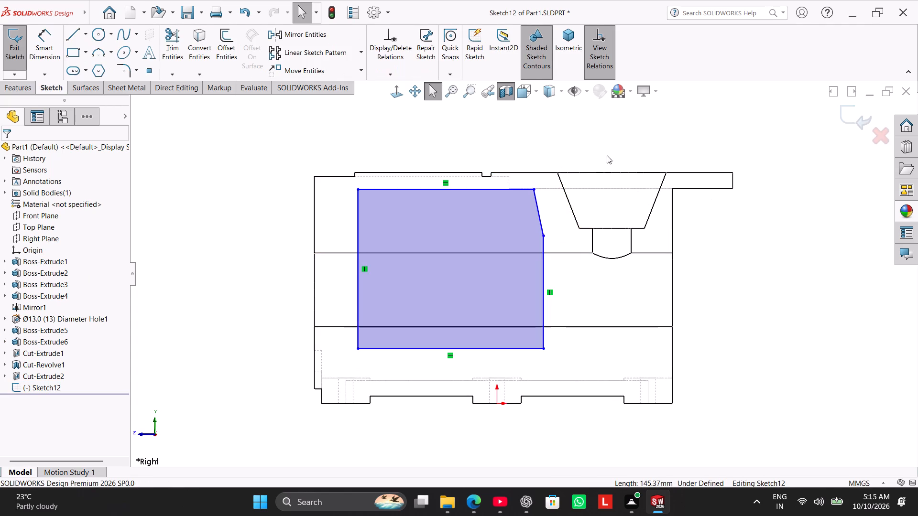
Select the tapered hole's near slanted edge and the profile's sloped corner line together for a sketch relation.
{"action": "scroll", "coordinate": [606, 147], "scroll_direction": "down", "scroll_amount": 4}
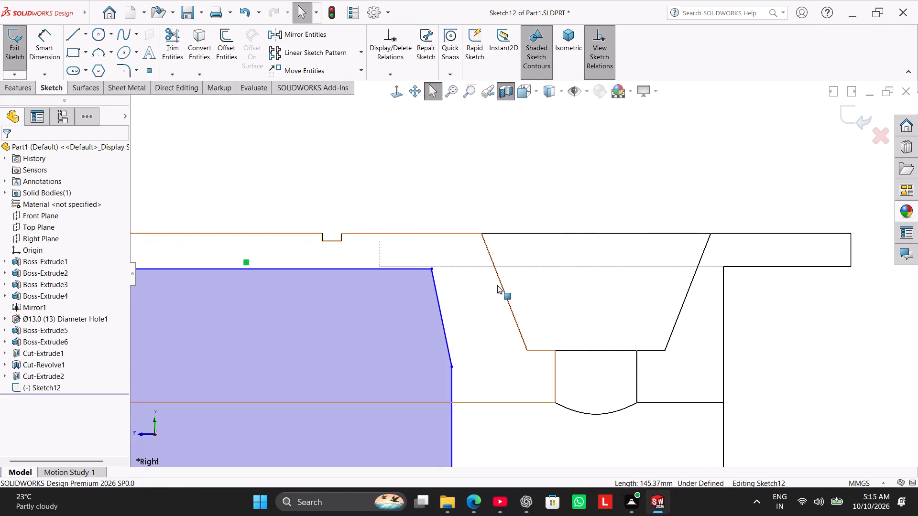
{"action": "left_click", "coordinate": [500, 285], "text": "ctrl"}
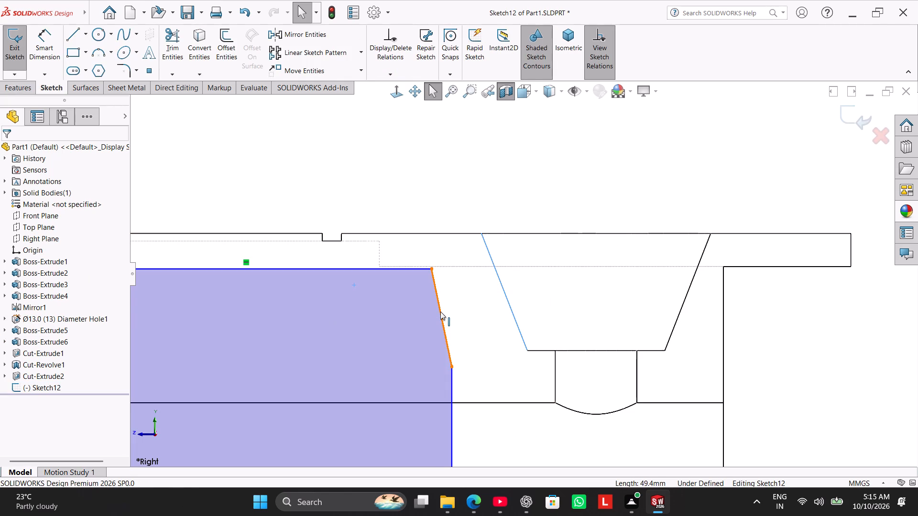
{"action": "left_click", "coordinate": [440, 312], "text": "ctrl"}
{"action": "left_click", "coordinate": [371, 183]}
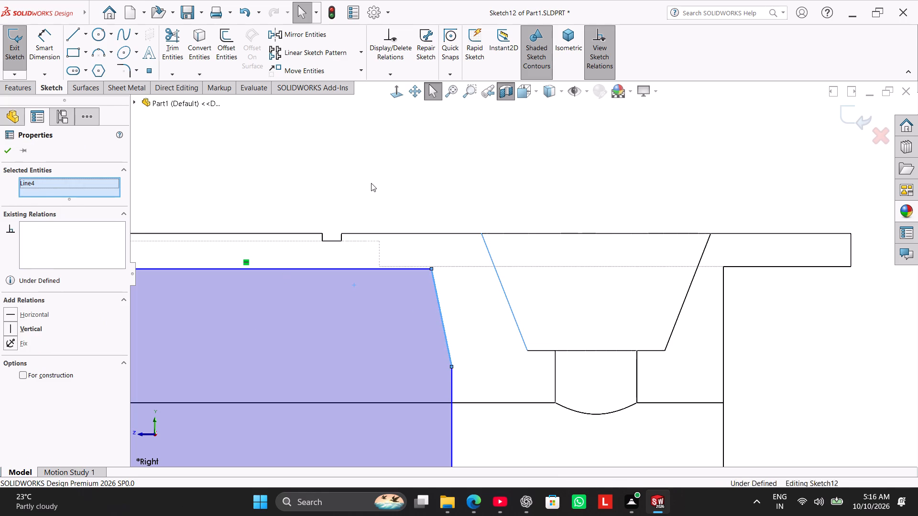
{"action": "left_click", "coordinate": [507, 298], "text": "ctrl"}
{"action": "left_click", "coordinate": [437, 294], "text": "ctrl"}
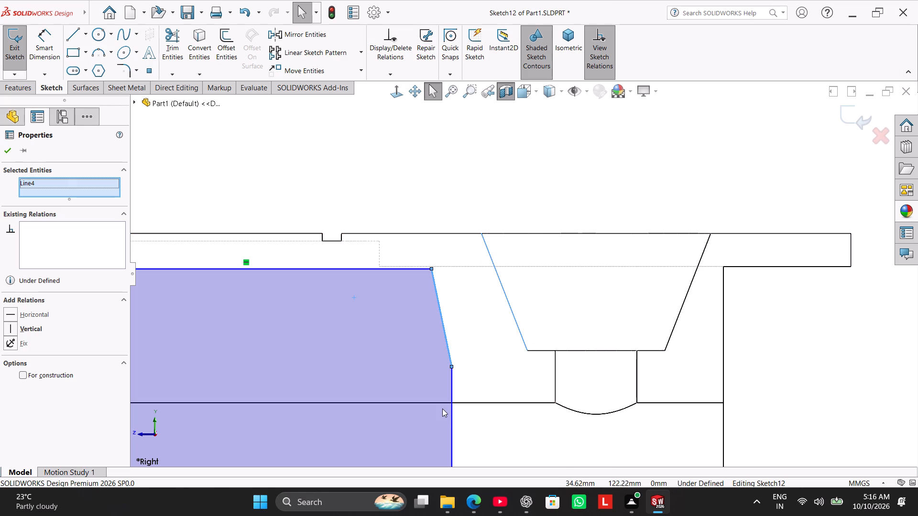
{"action": "left_click", "coordinate": [513, 316], "text": "ctrl"}
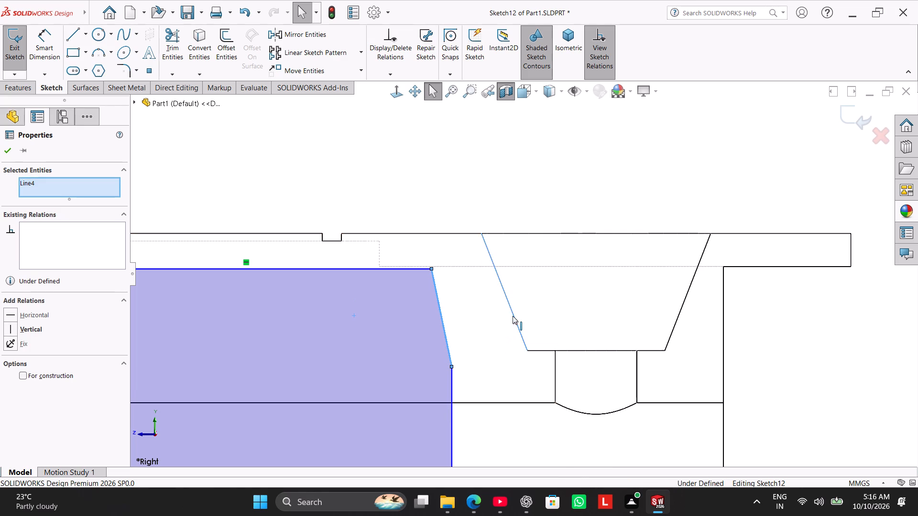
{"action": "left_click", "coordinate": [513, 314], "text": "ctrl"}
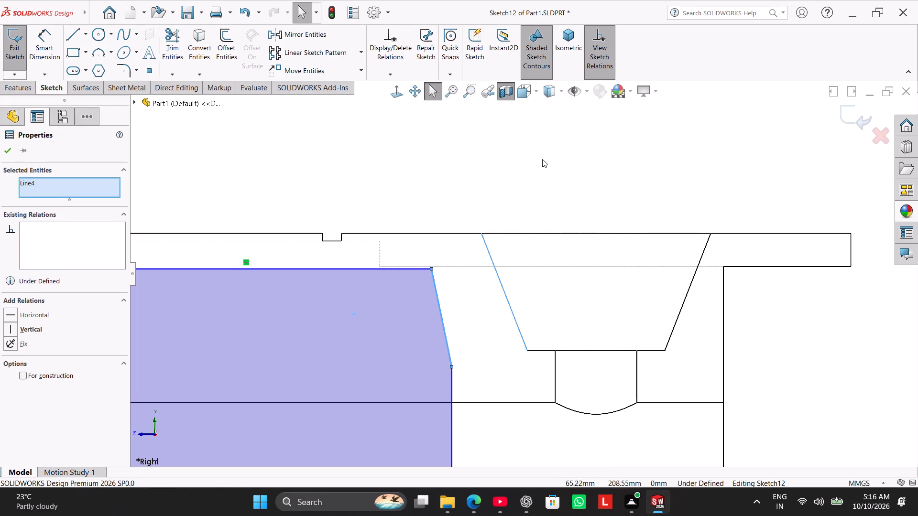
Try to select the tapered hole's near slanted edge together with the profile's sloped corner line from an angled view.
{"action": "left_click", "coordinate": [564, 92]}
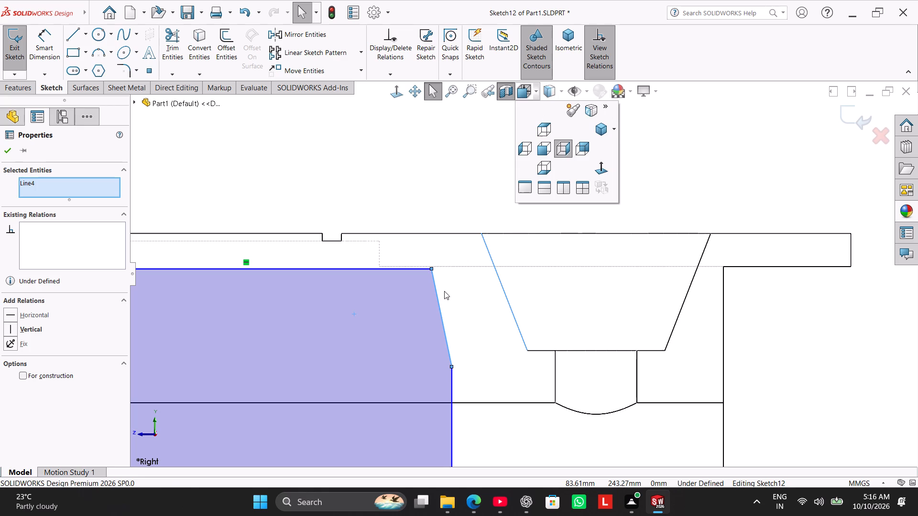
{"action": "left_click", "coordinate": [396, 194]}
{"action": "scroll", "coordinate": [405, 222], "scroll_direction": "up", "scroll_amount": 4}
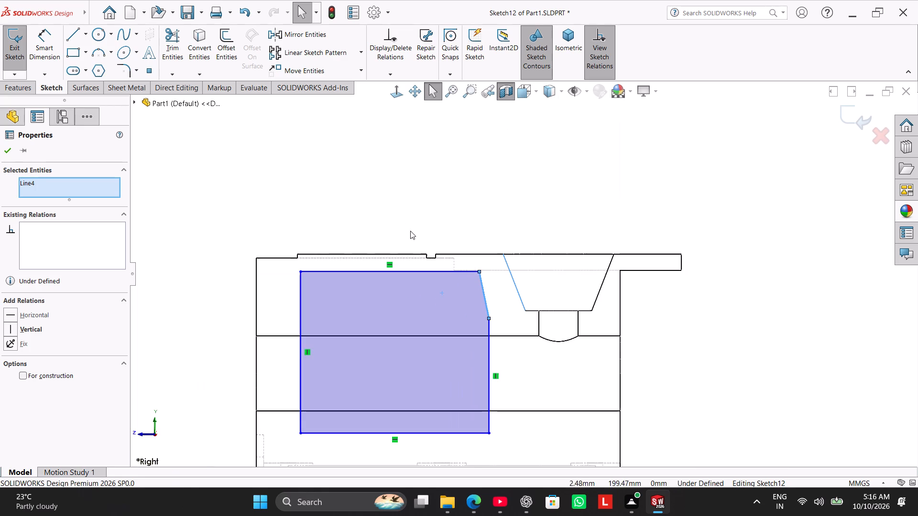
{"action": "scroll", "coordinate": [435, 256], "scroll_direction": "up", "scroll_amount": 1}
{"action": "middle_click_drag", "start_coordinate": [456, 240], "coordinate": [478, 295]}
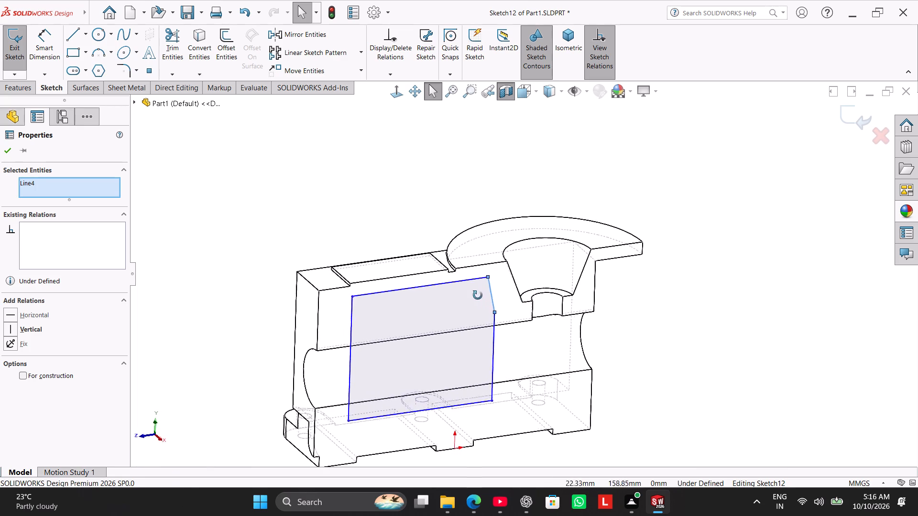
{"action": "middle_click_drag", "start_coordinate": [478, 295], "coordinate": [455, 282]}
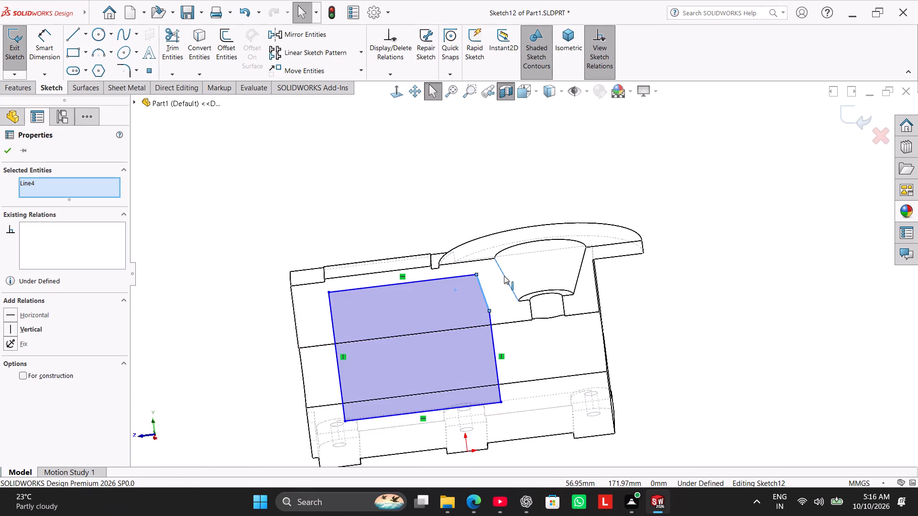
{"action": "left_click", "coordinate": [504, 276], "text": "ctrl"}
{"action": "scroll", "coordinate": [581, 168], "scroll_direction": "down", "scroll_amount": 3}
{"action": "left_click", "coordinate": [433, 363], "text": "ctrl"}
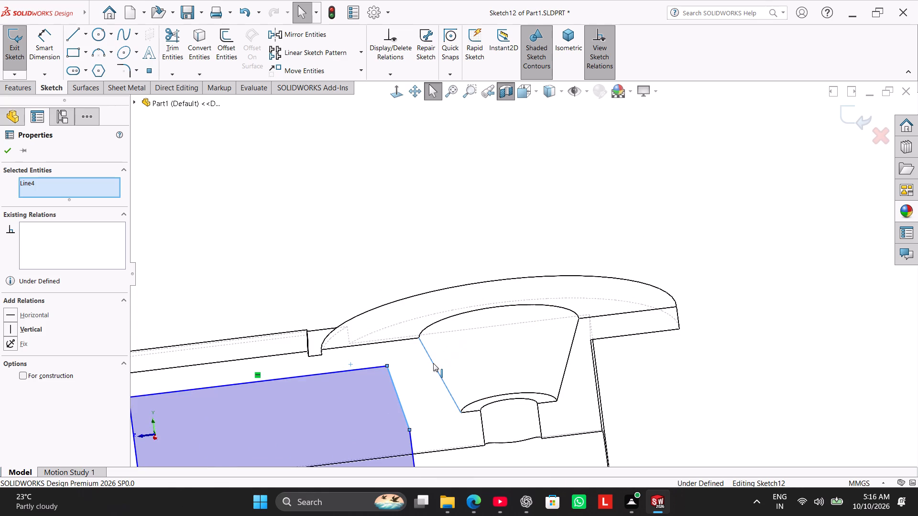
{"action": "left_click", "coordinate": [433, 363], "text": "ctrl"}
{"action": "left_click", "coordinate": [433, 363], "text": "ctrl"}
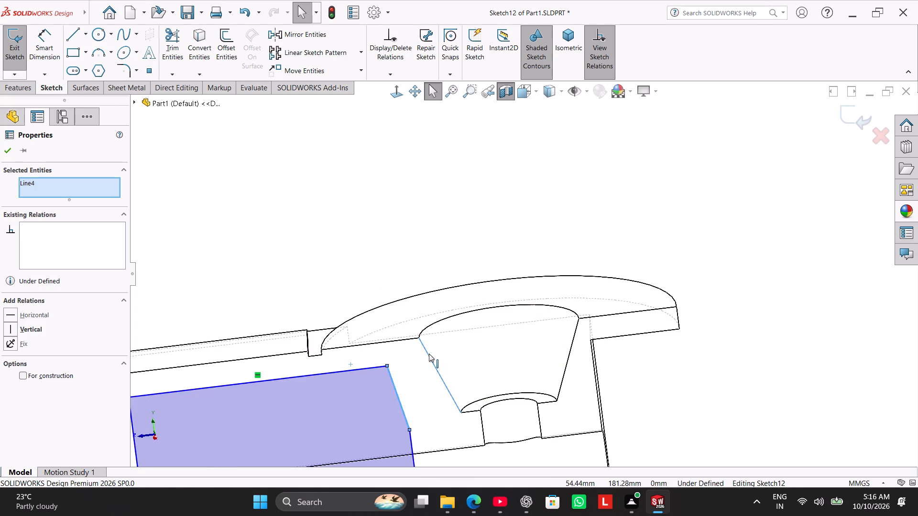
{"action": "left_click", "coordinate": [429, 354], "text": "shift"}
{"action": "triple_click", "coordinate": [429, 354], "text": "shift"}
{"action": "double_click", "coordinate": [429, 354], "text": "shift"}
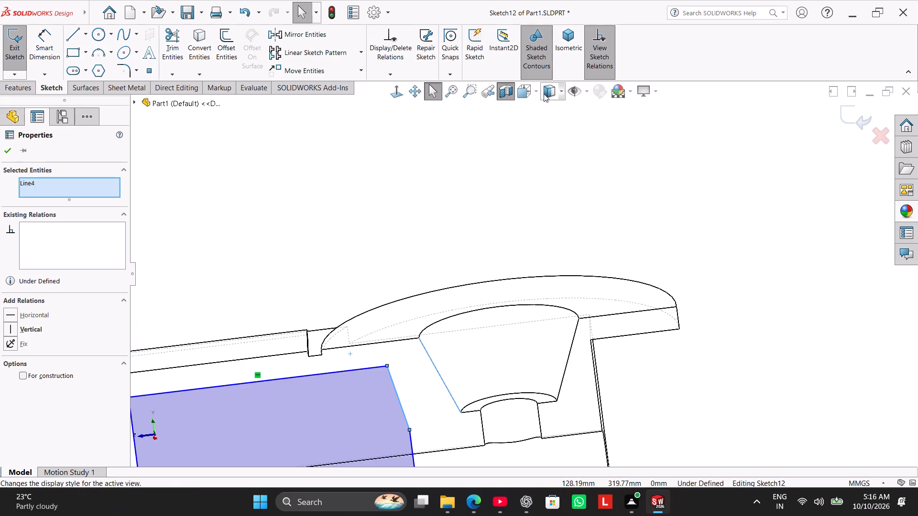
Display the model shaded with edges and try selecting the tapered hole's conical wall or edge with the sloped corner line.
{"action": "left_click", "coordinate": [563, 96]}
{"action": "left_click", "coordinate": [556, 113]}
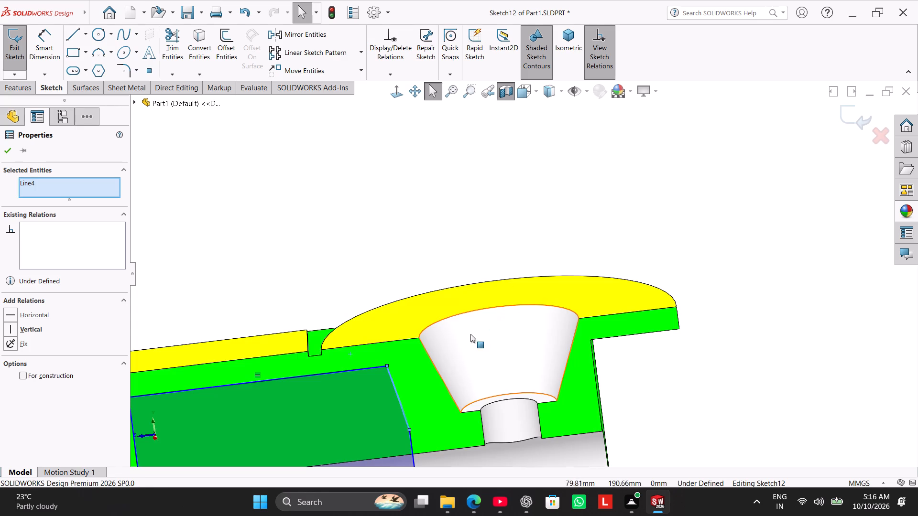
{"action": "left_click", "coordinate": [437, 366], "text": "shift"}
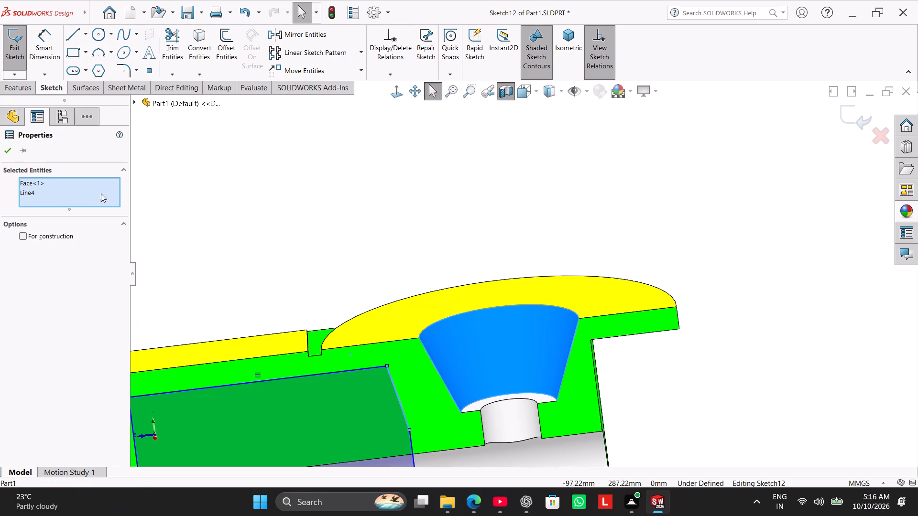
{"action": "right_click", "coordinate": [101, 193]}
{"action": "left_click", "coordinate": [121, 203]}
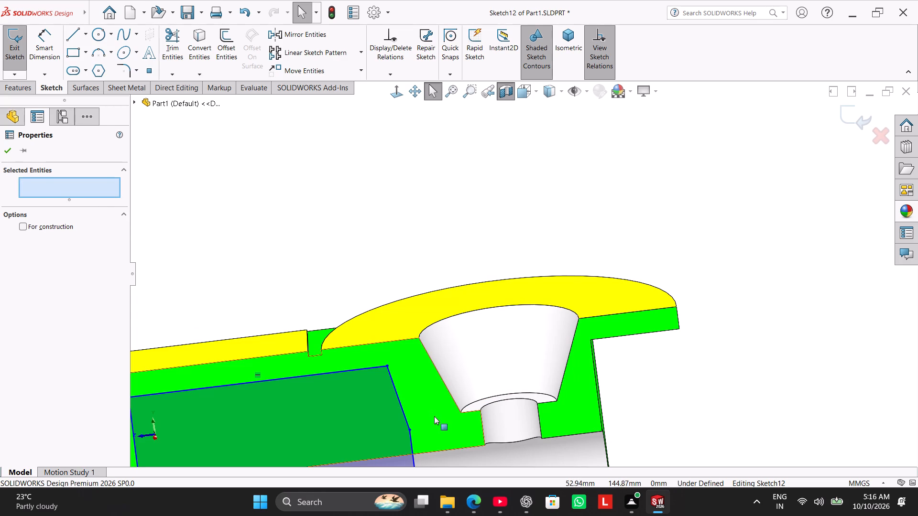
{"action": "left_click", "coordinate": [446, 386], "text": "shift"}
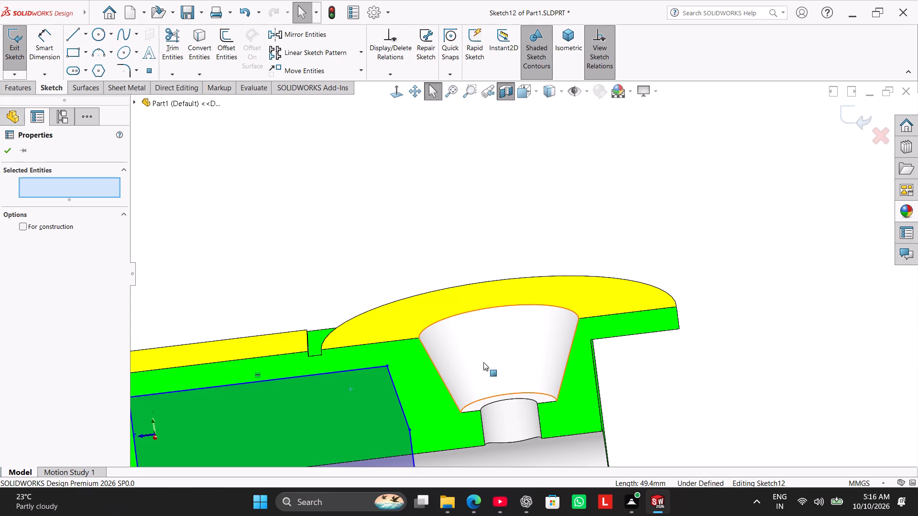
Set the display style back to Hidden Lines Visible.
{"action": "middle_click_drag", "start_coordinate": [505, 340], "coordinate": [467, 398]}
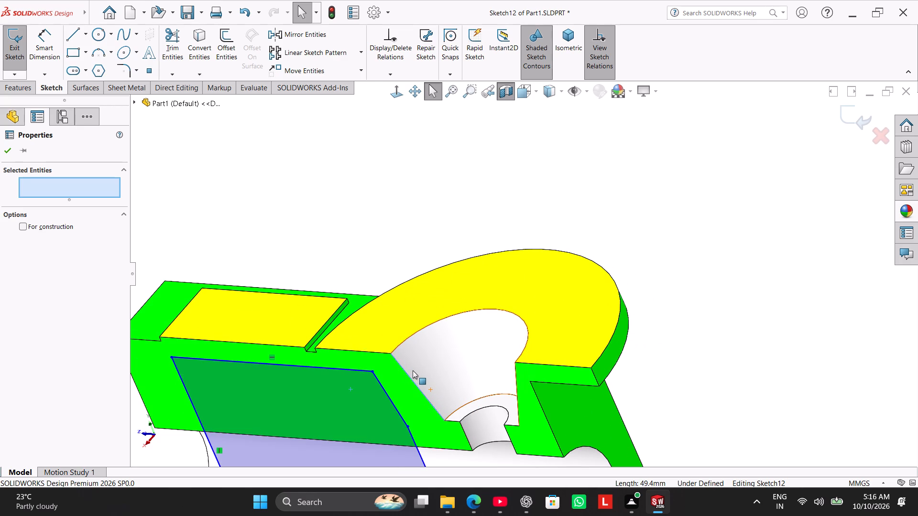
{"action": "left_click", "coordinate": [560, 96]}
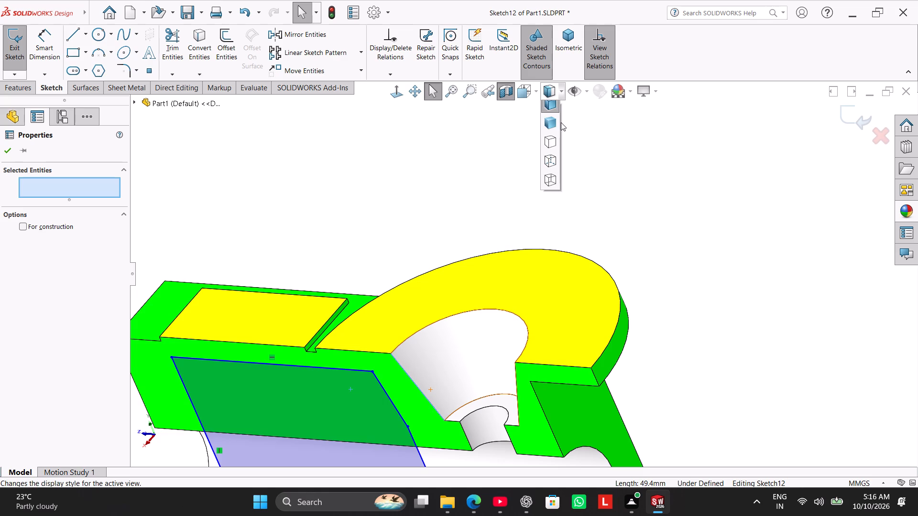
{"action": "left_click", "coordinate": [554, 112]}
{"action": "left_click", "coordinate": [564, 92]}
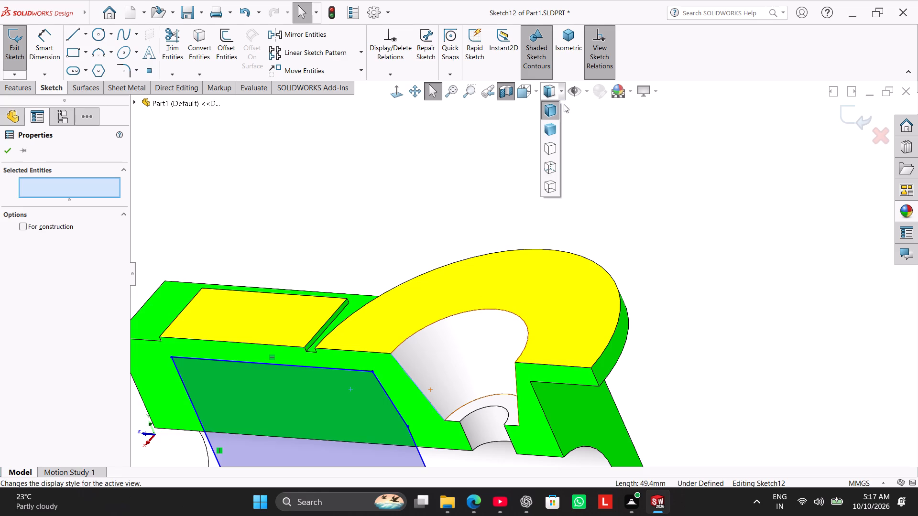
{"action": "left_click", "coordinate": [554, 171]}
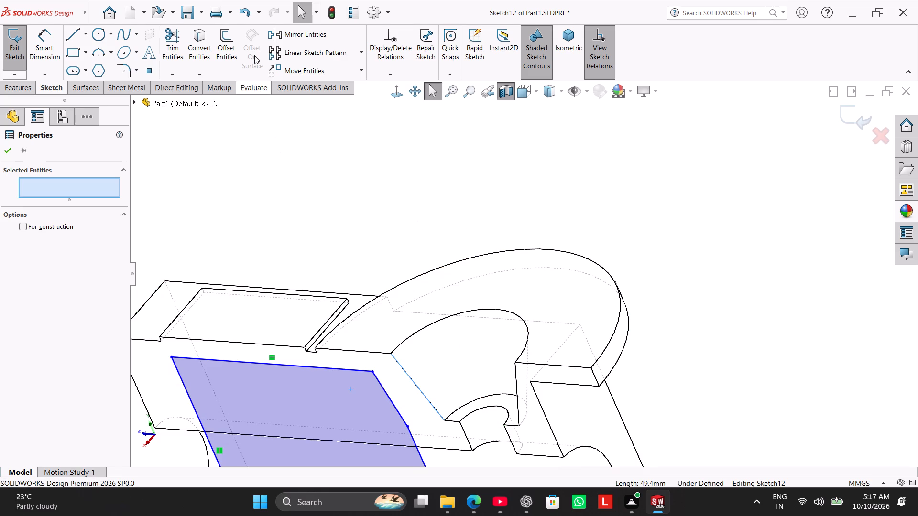
Convert the tapered hole's conical face into entities of the profile sketch.
{"action": "left_click", "coordinate": [205, 44]}
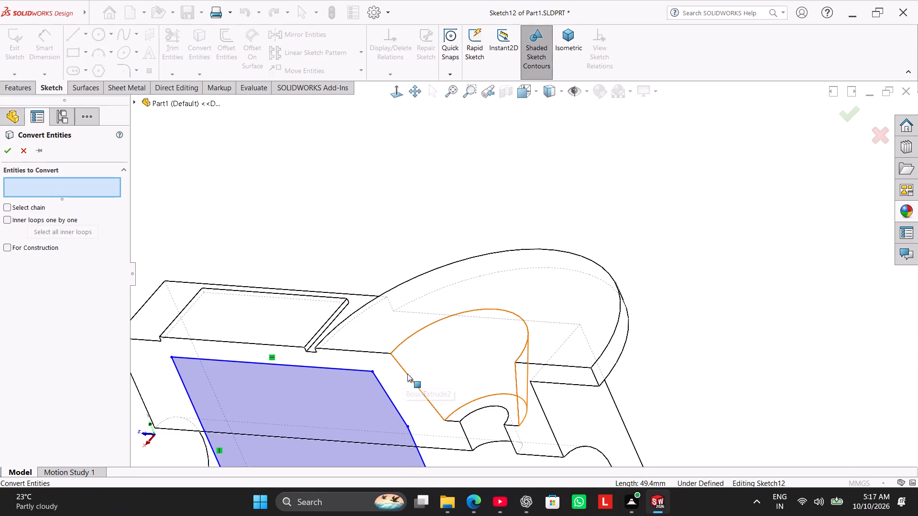
{"action": "left_click", "coordinate": [407, 374]}
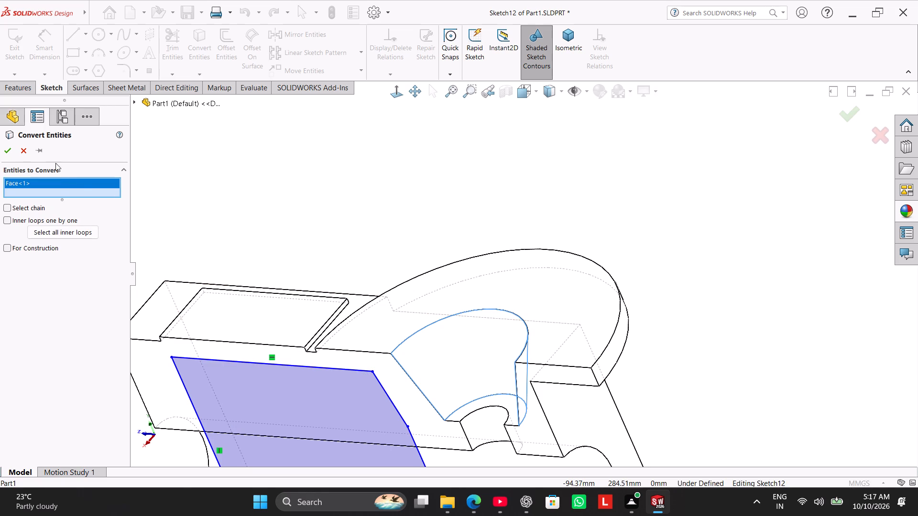
{"action": "left_click", "coordinate": [9, 148]}
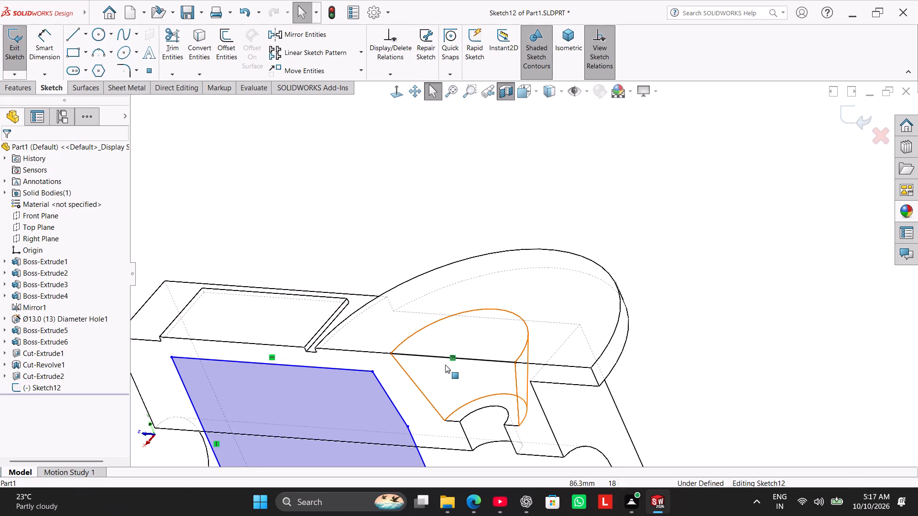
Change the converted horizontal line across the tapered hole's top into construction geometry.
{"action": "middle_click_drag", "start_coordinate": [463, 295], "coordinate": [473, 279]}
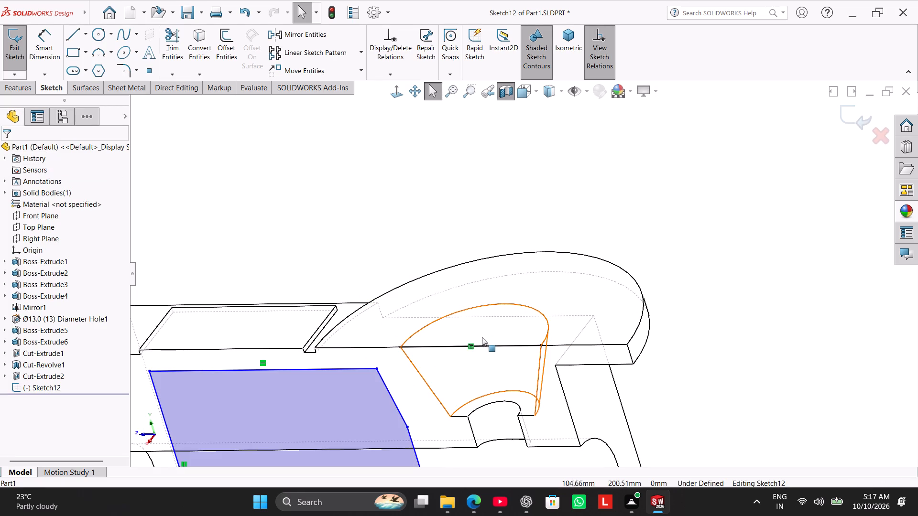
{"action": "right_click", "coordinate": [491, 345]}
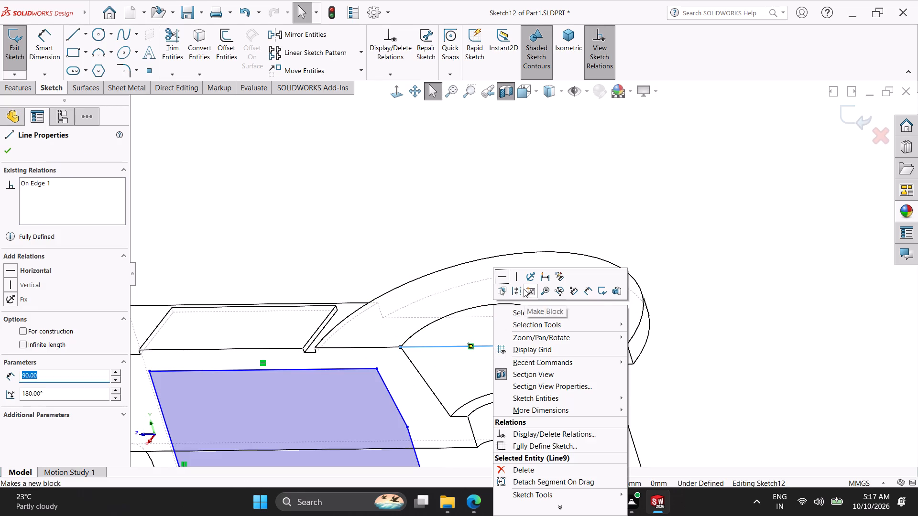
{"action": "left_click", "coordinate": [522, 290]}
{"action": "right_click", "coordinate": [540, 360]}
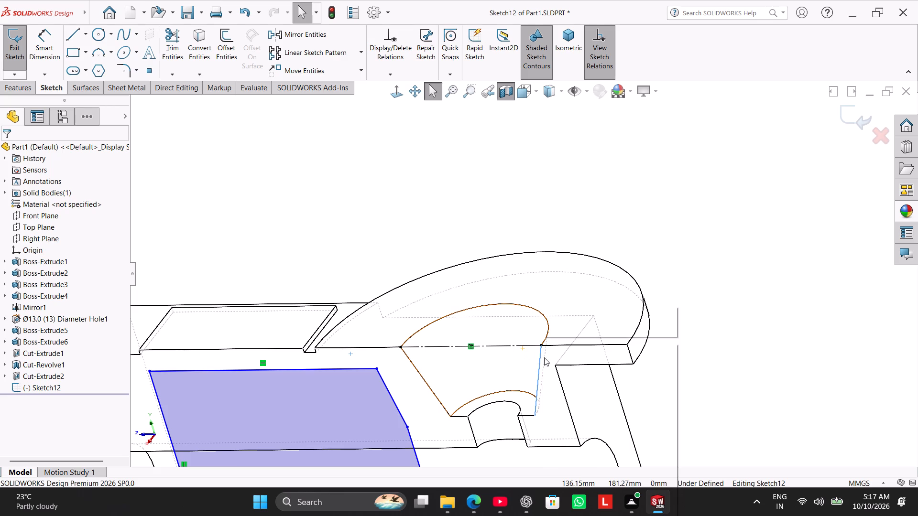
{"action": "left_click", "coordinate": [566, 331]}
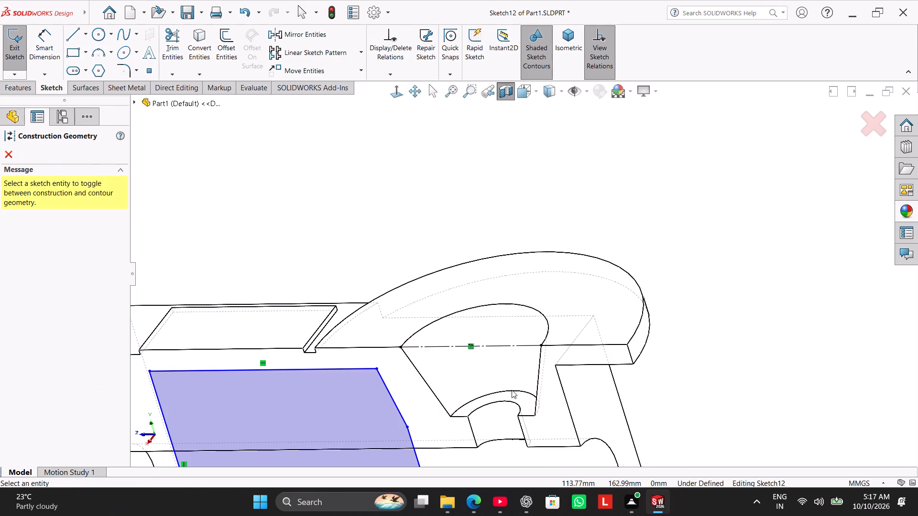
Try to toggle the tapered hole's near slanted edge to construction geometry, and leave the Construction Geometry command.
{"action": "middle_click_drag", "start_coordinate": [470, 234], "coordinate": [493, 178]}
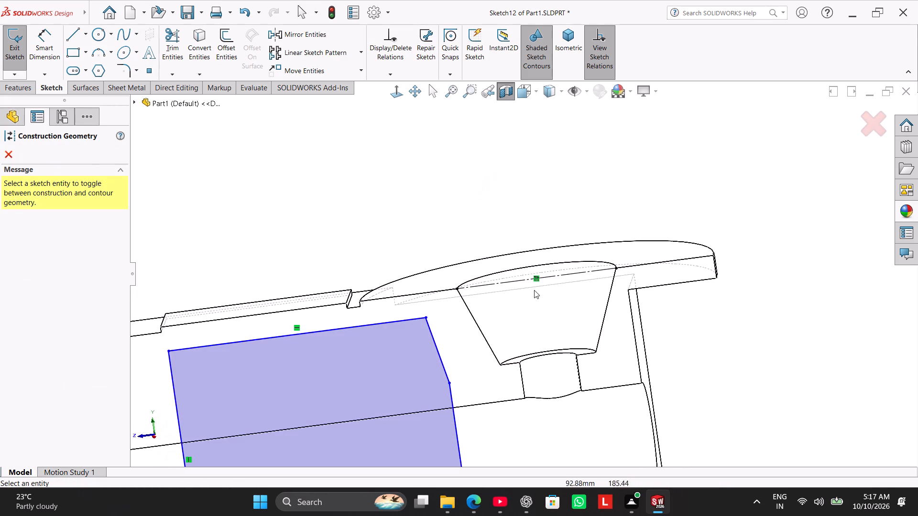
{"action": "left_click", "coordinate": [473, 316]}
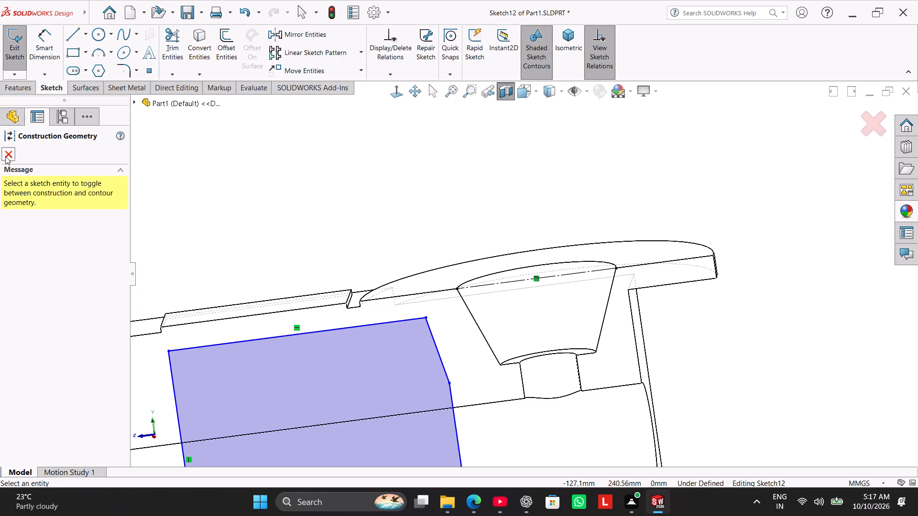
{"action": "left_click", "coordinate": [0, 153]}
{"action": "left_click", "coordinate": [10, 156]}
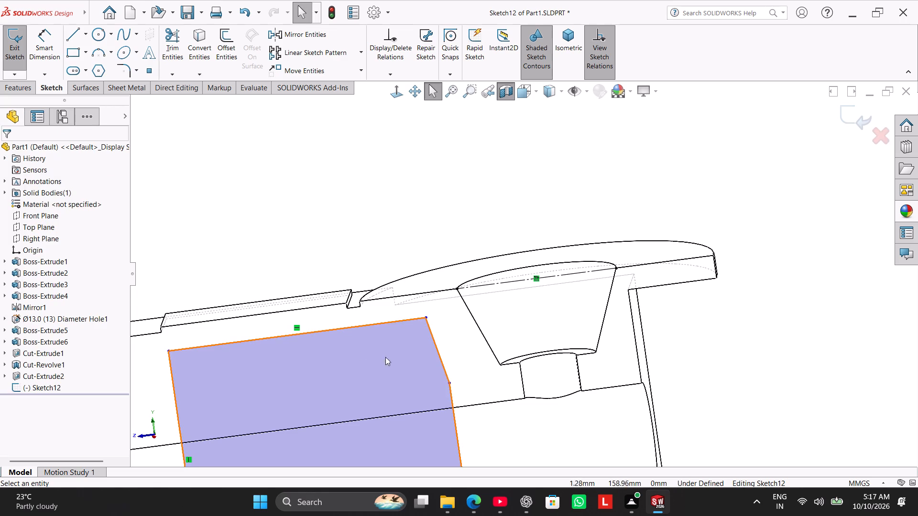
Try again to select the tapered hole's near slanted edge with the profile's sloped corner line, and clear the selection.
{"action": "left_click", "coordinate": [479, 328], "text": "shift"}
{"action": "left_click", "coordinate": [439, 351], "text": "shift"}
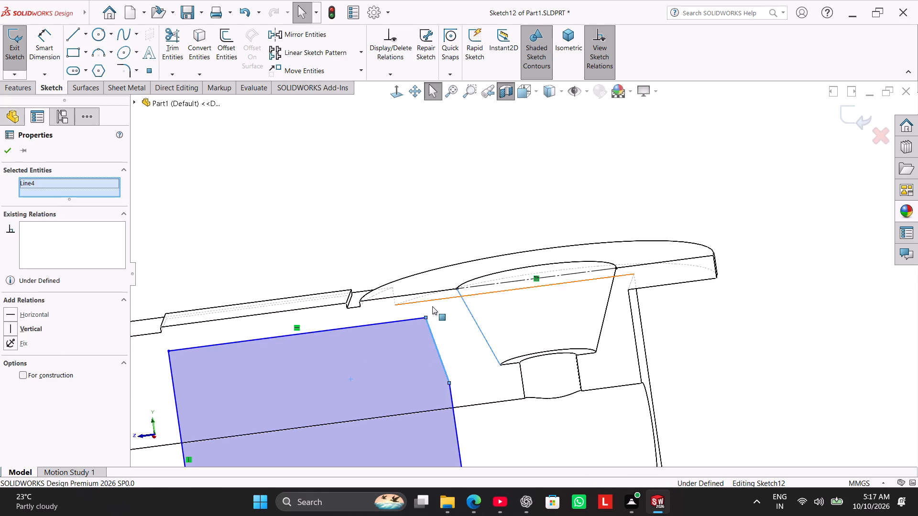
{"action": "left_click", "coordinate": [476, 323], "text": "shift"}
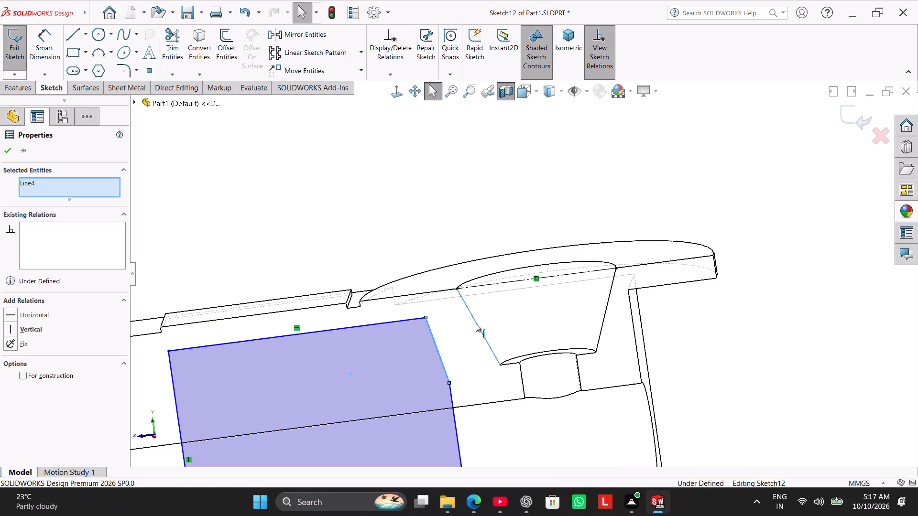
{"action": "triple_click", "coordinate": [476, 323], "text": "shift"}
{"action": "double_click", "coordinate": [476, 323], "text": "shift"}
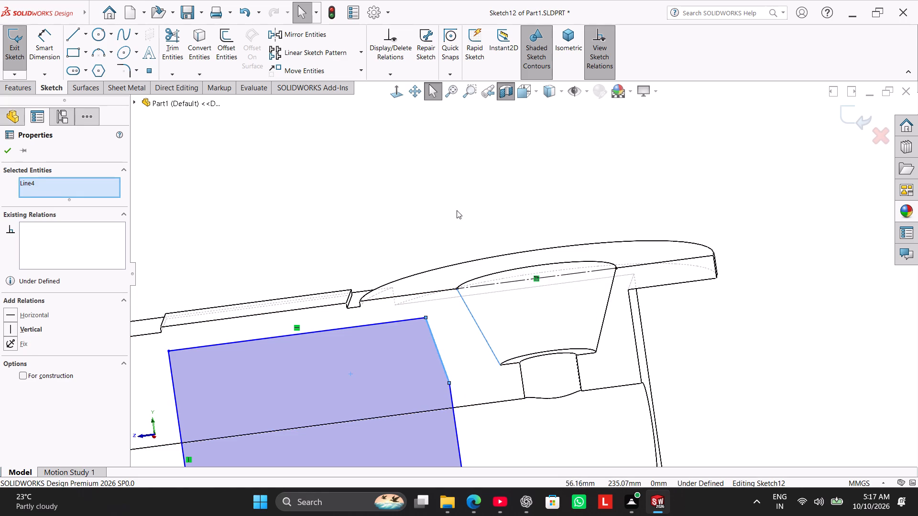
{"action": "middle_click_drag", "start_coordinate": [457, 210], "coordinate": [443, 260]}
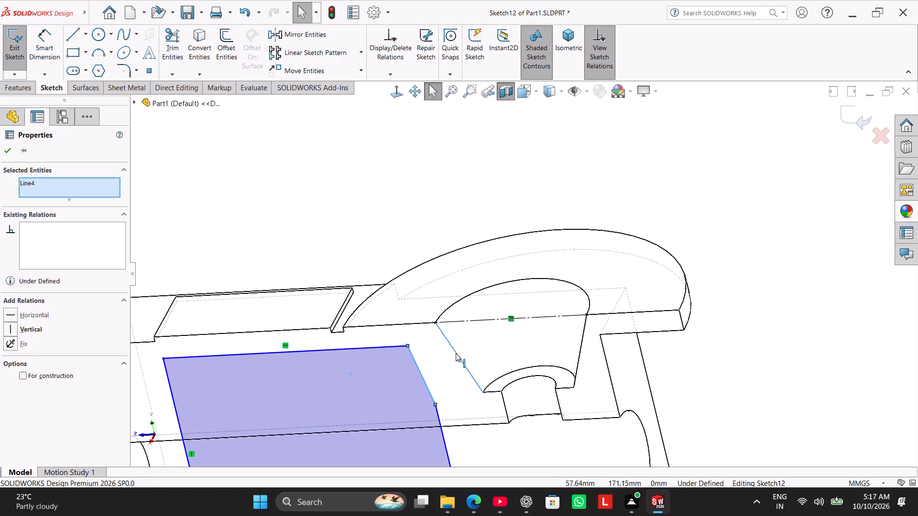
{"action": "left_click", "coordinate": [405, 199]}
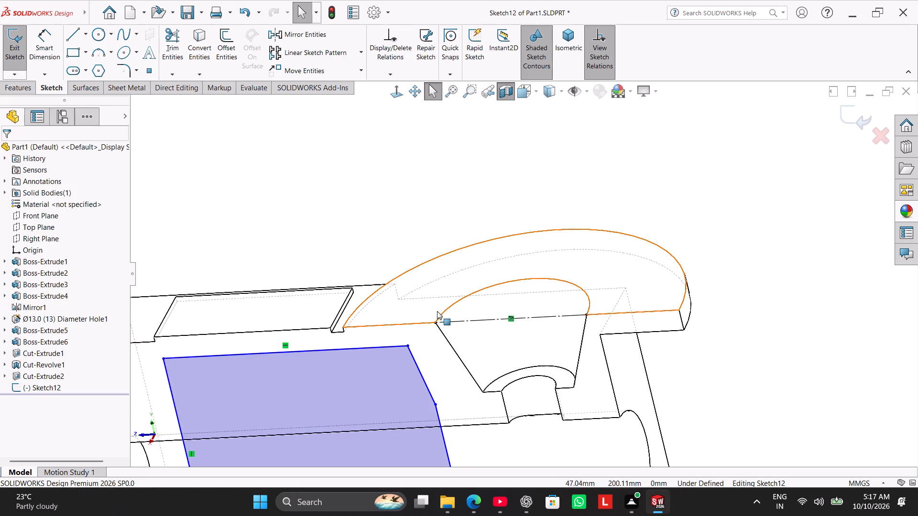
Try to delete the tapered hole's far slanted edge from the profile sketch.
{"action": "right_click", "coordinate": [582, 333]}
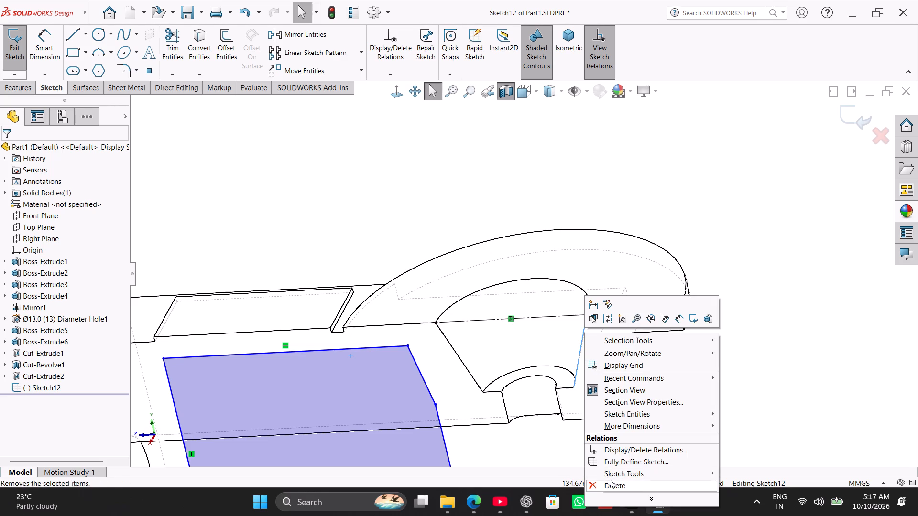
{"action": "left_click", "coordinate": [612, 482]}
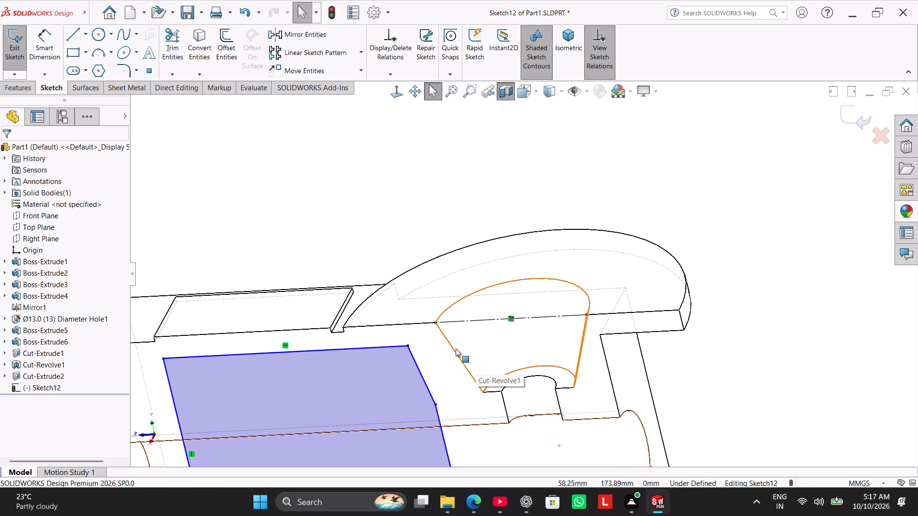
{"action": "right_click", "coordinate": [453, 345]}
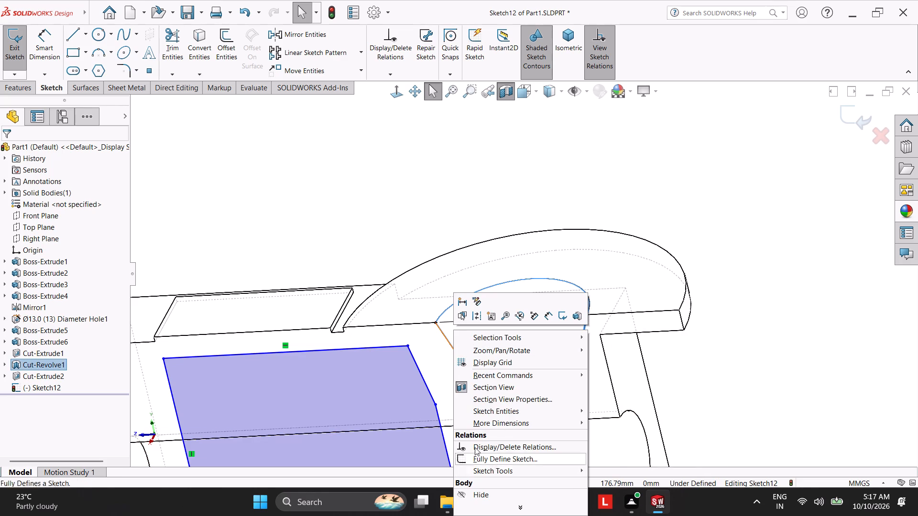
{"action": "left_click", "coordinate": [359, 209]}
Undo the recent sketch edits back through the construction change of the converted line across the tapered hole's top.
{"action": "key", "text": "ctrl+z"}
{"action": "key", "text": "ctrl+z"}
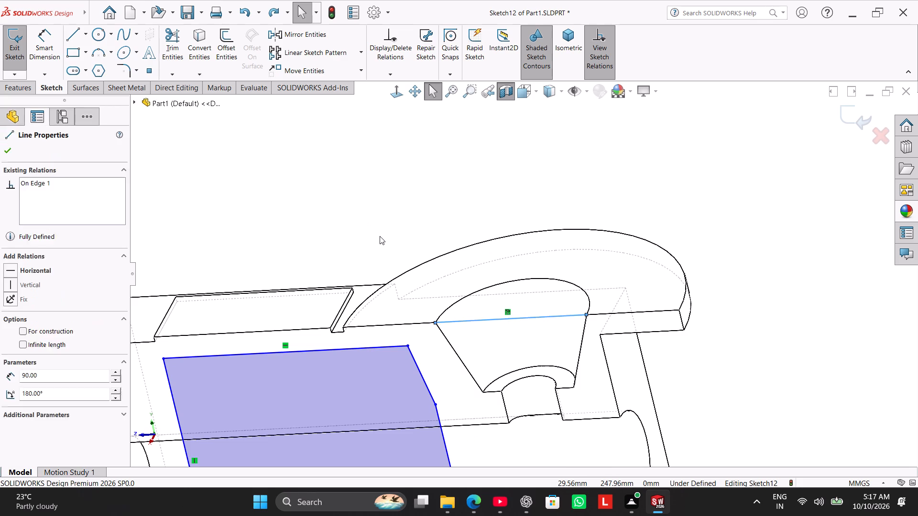
Undo once more and reopen the Right Plane profile sketch, Sketch12, for editing.
{"action": "key", "text": "ctrl+z"}
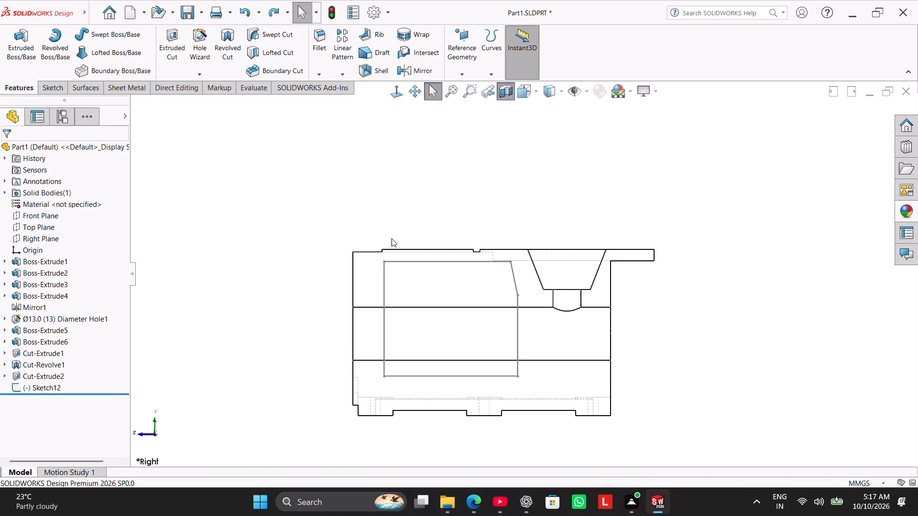
{"action": "left_click", "coordinate": [543, 172]}
{"action": "scroll", "coordinate": [573, 213], "scroll_direction": "down", "scroll_amount": 4}
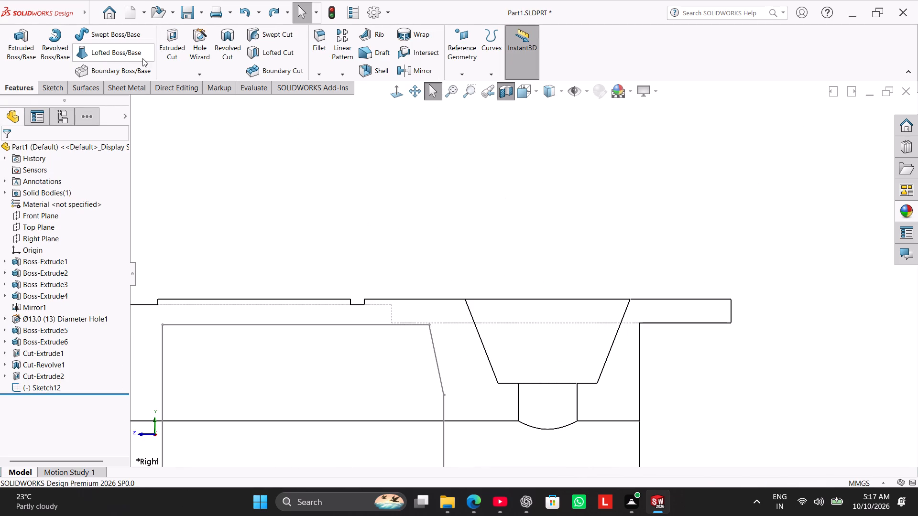
{"action": "left_click", "coordinate": [62, 86]}
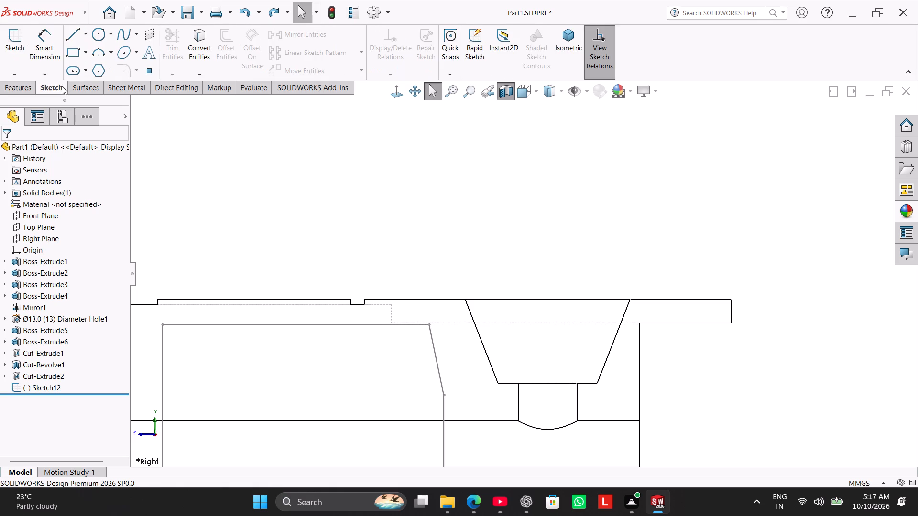
{"action": "double_click", "coordinate": [387, 325]}
{"action": "left_click", "coordinate": [388, 325]}
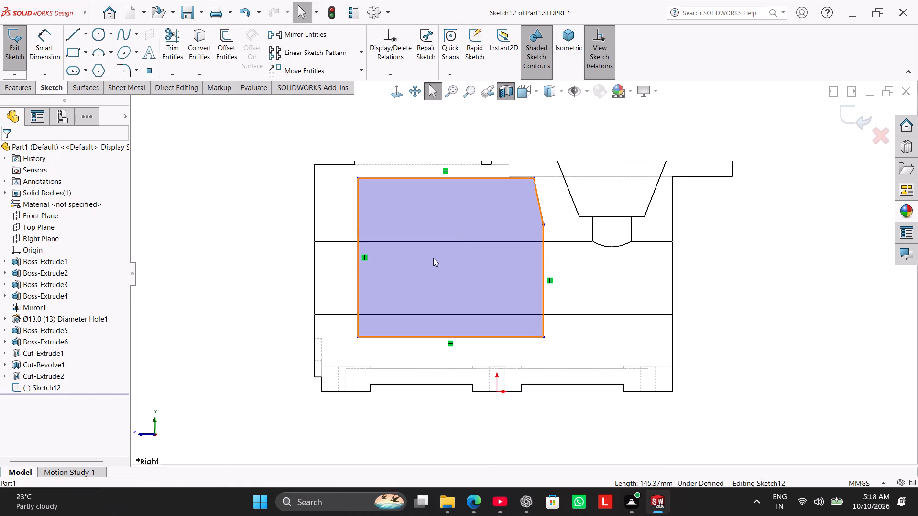
Sketch a line about 49 mm long over the tapered hole's near slanted edge, from its top corner to its bottom corner.
{"action": "scroll", "coordinate": [578, 127], "scroll_direction": "down", "scroll_amount": 2}
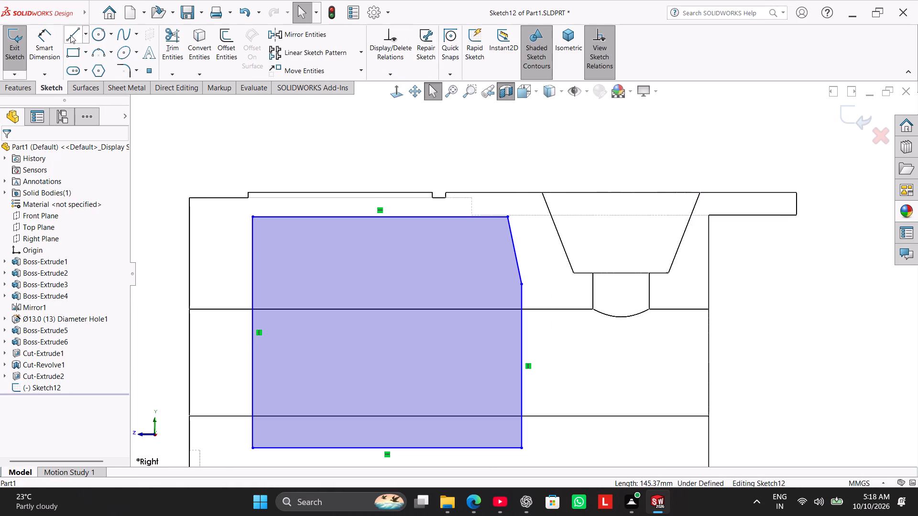
{"action": "left_click", "coordinate": [70, 35]}
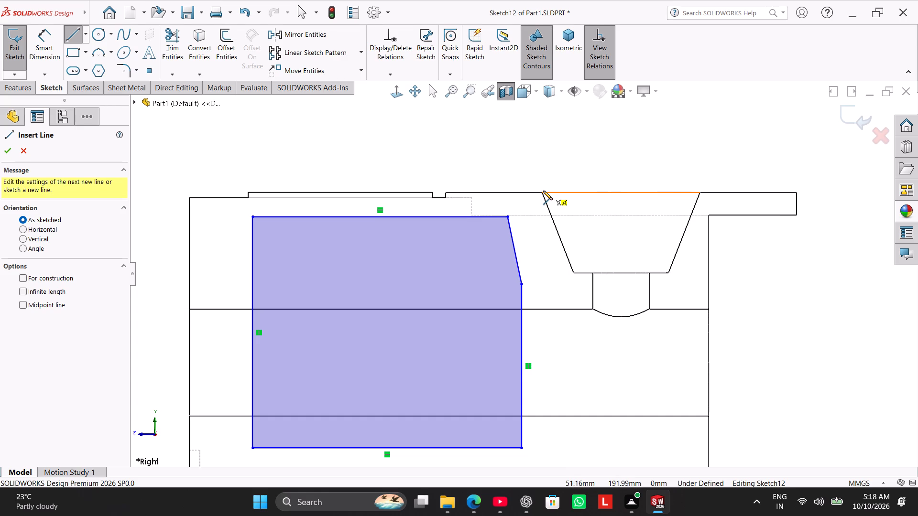
{"action": "left_click", "coordinate": [541, 192]}
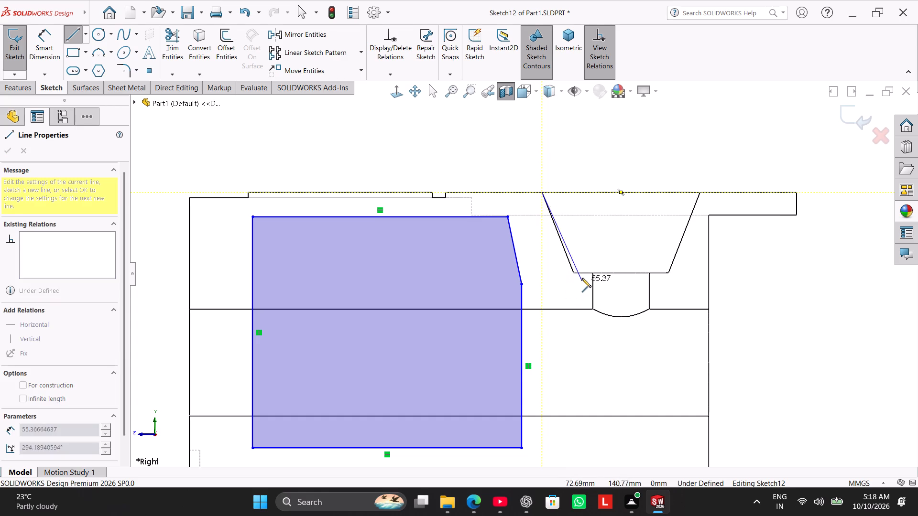
{"action": "left_click", "coordinate": [574, 274]}
{"action": "right_click", "coordinate": [587, 156]}
{"action": "left_click", "coordinate": [608, 162]}
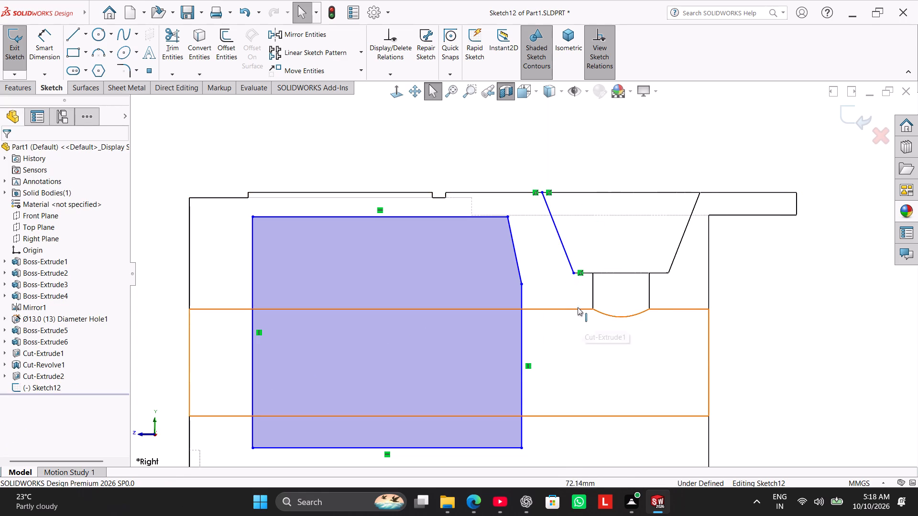
Add a Parallel relation between the new slanted line and the profile's sloped corner line.
{"action": "left_click", "coordinate": [566, 247], "text": "ctrl"}
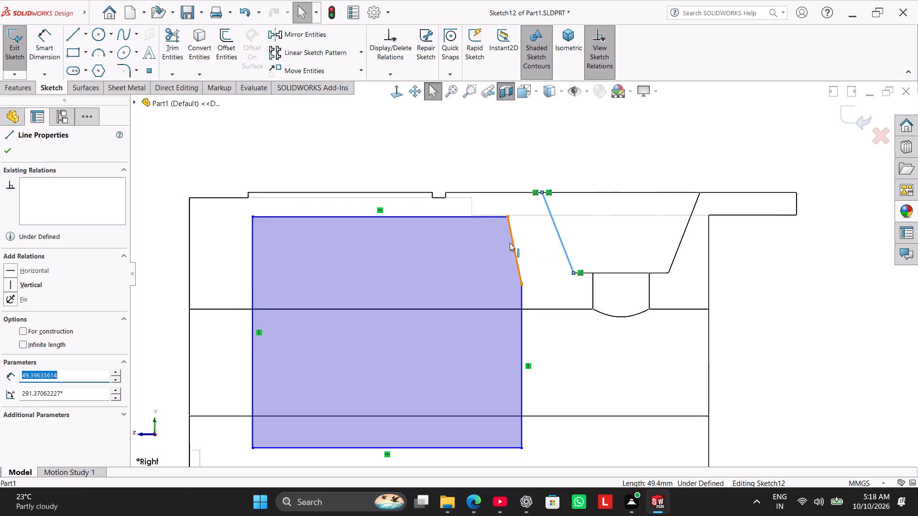
{"action": "left_click", "coordinate": [513, 245], "text": "ctrl"}
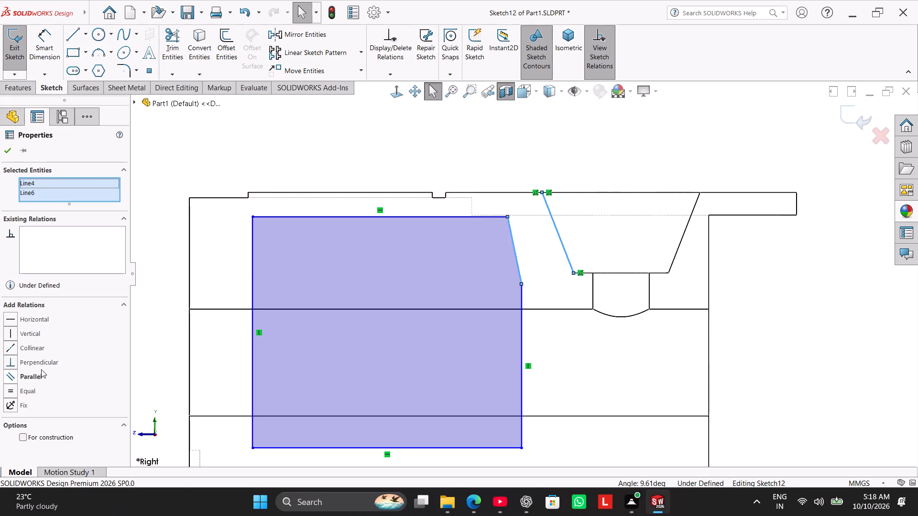
{"action": "left_click", "coordinate": [41, 371]}
{"action": "left_click", "coordinate": [596, 167]}
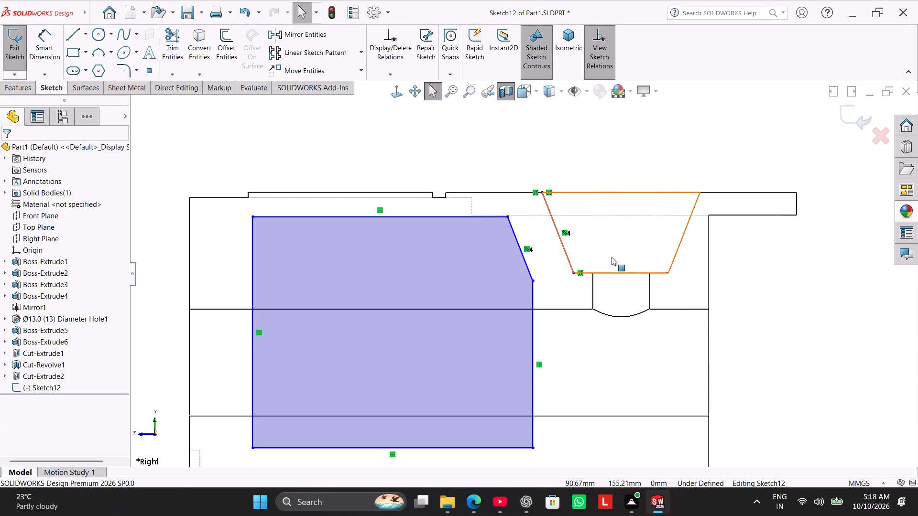
Change the slanted line over the tapered hole's edge to construction geometry.
{"action": "middle_click_drag", "start_coordinate": [608, 167], "coordinate": [546, 214]}
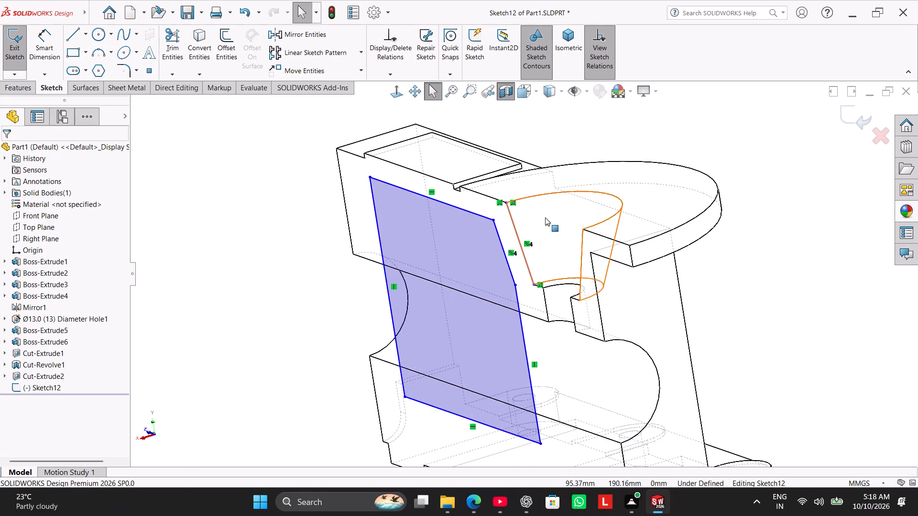
{"action": "left_click", "coordinate": [397, 95]}
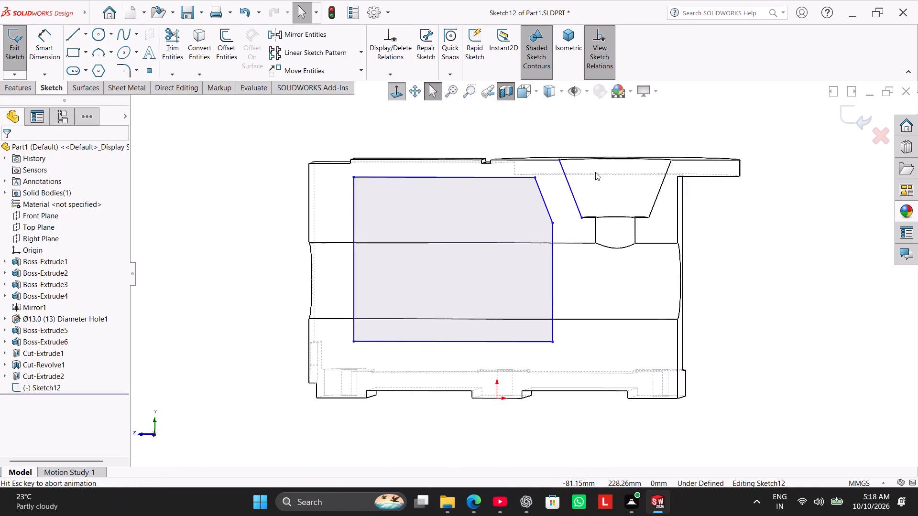
{"action": "scroll", "coordinate": [593, 157], "scroll_direction": "down", "scroll_amount": 4}
{"action": "scroll", "coordinate": [556, 216], "scroll_direction": "down", "scroll_amount": 2}
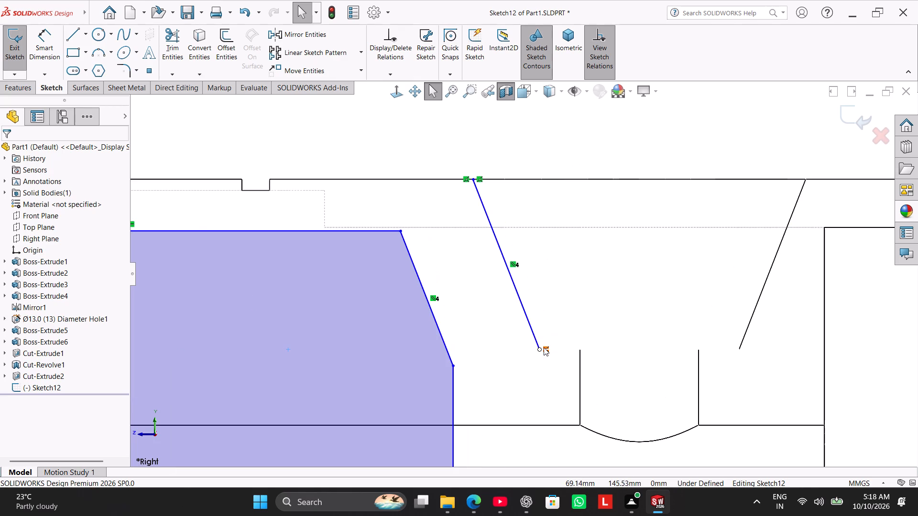
{"action": "right_click", "coordinate": [505, 260]}
{"action": "left_click", "coordinate": [535, 250]}
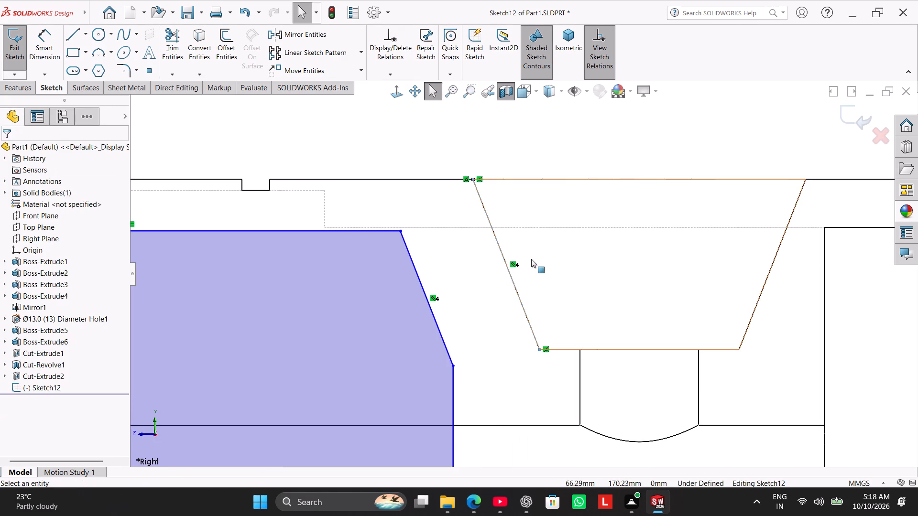
{"action": "left_click", "coordinate": [522, 150]}
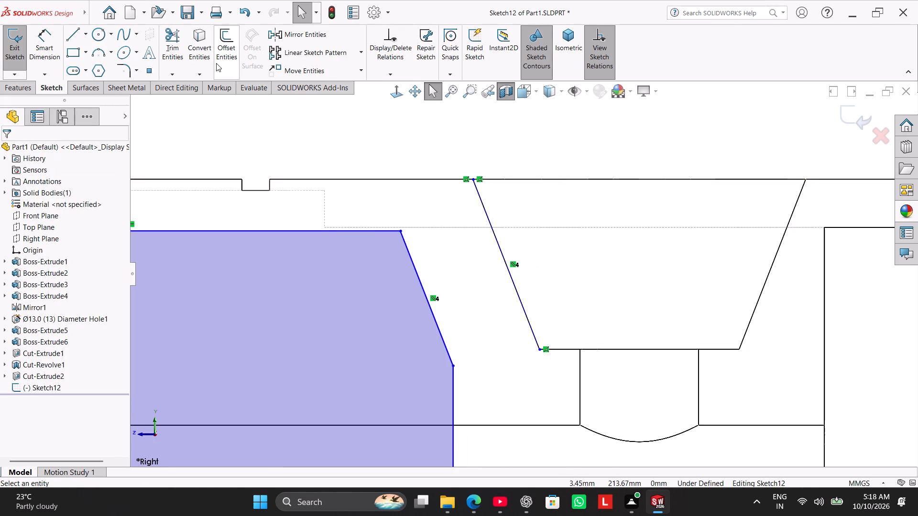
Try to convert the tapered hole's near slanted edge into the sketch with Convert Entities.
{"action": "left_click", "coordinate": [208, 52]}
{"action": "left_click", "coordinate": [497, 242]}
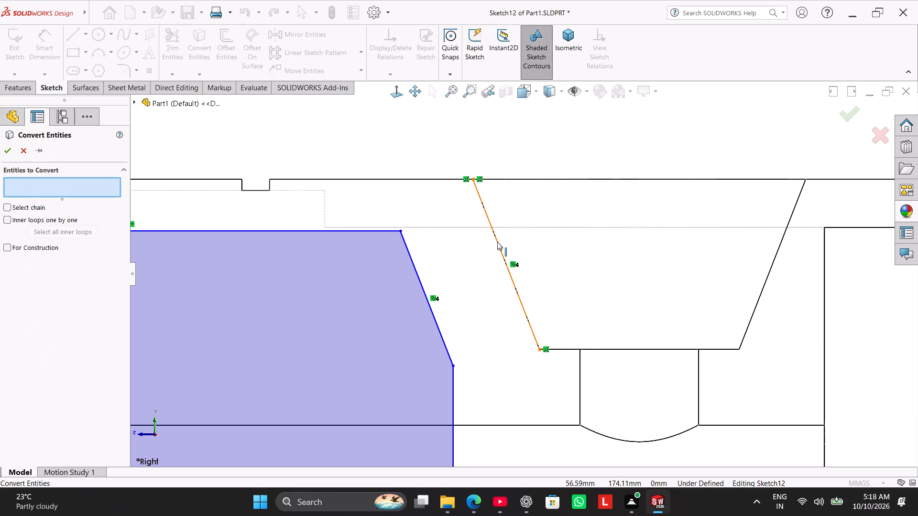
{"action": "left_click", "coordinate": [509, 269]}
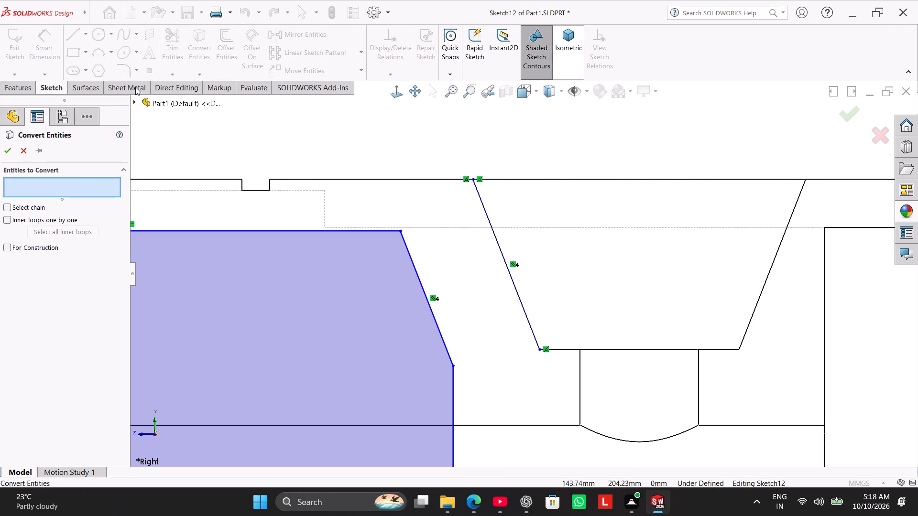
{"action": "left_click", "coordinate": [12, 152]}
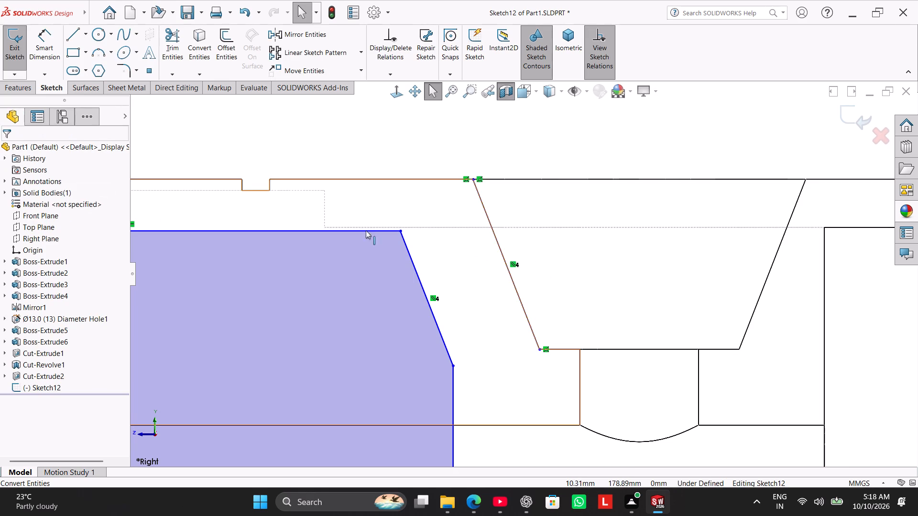
Dimension the distance between the profile's sloped corner line and the slanted construction line as 10 mm.
{"action": "scroll", "coordinate": [454, 246], "scroll_direction": "up", "scroll_amount": 5}
{"action": "left_click", "coordinate": [398, 188]}
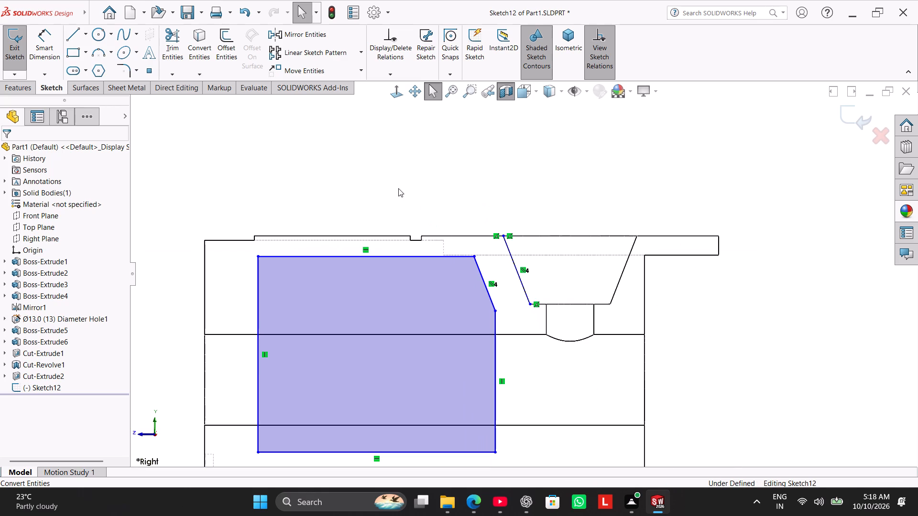
{"action": "left_click", "coordinate": [44, 51]}
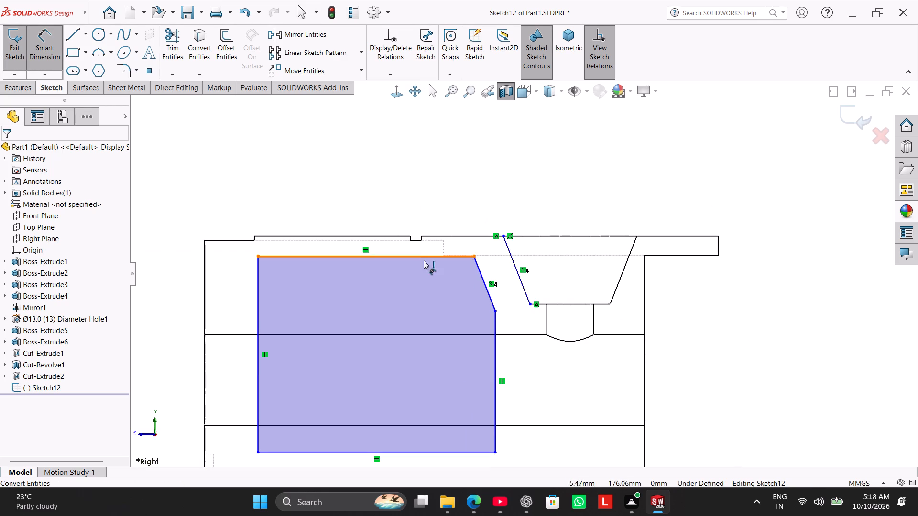
{"action": "left_click", "coordinate": [484, 280]}
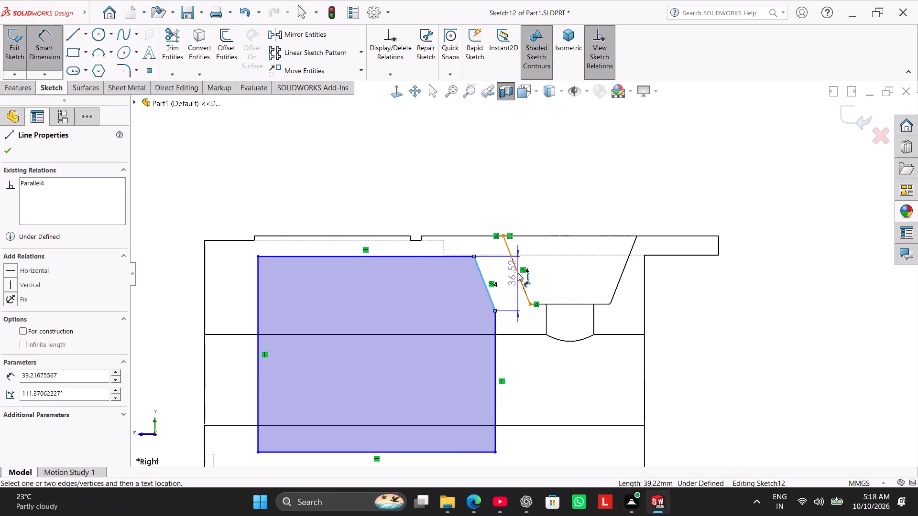
{"action": "left_click", "coordinate": [519, 273]}
{"action": "left_click", "coordinate": [506, 275]}
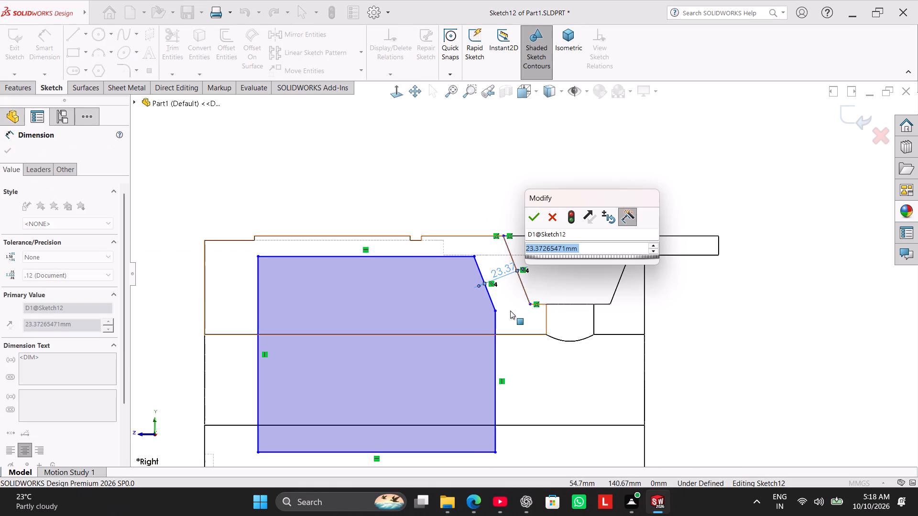
{"action": "type", "text": "10"}
{"action": "key", "text": "Return"}
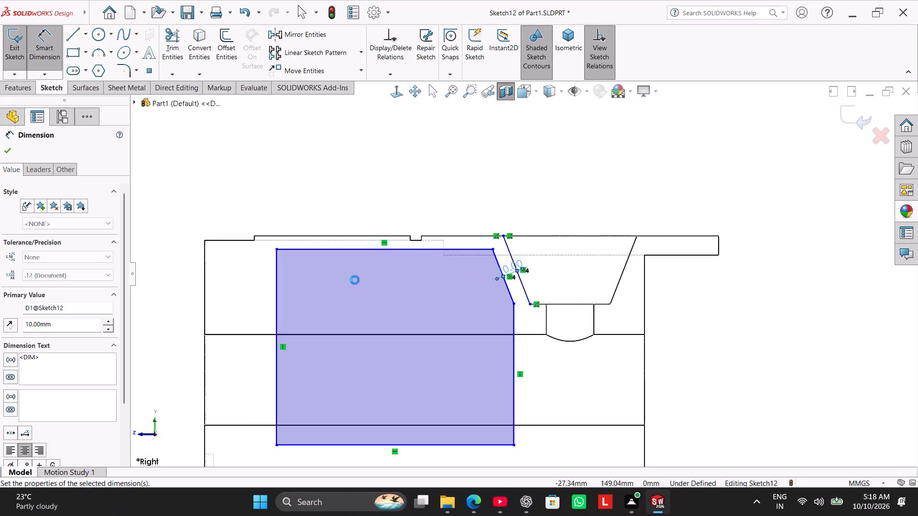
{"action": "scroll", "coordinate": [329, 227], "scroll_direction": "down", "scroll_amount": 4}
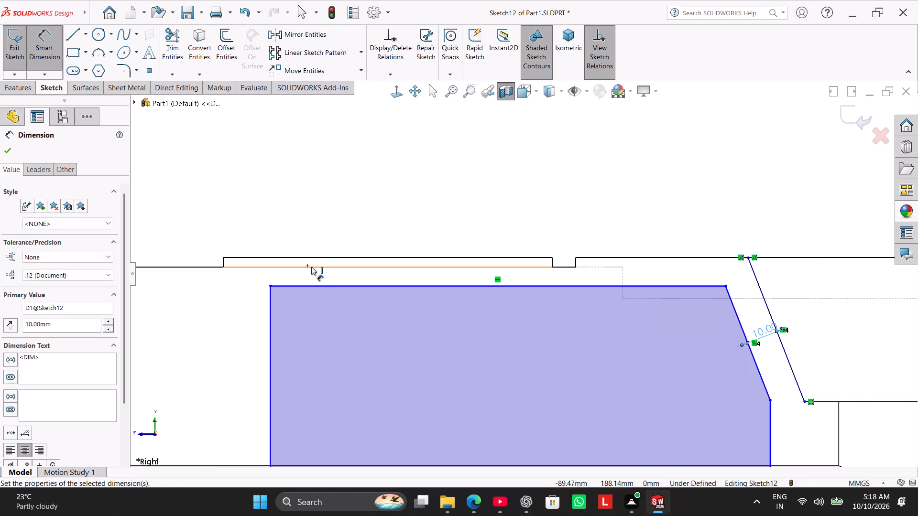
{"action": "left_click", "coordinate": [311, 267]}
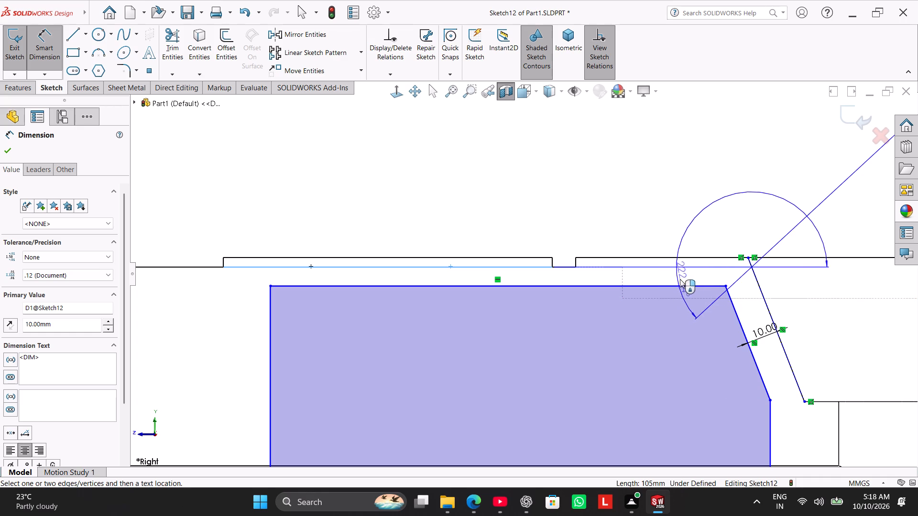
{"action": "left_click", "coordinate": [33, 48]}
Dimension the profile's top line 10 mm below the block's top edge at the base of the raised pad.
{"action": "left_click", "coordinate": [42, 54]}
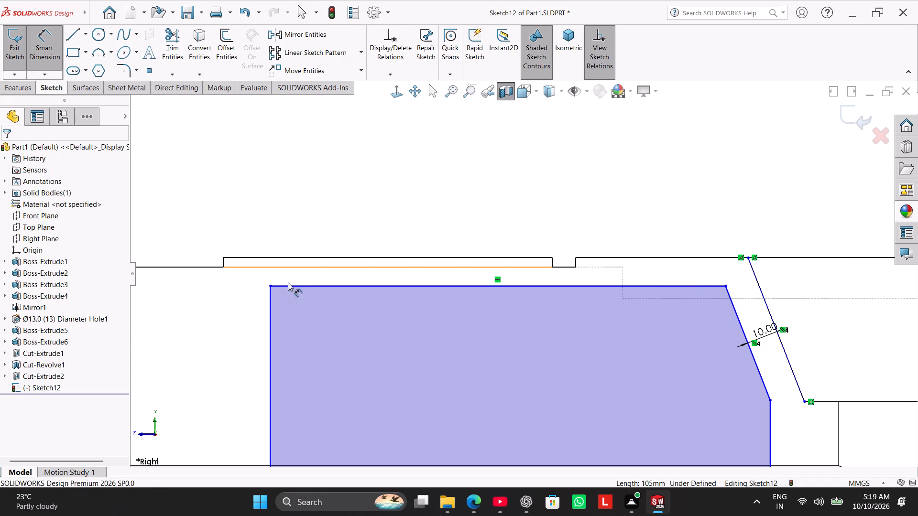
{"action": "left_click", "coordinate": [296, 286], "text": "shift"}
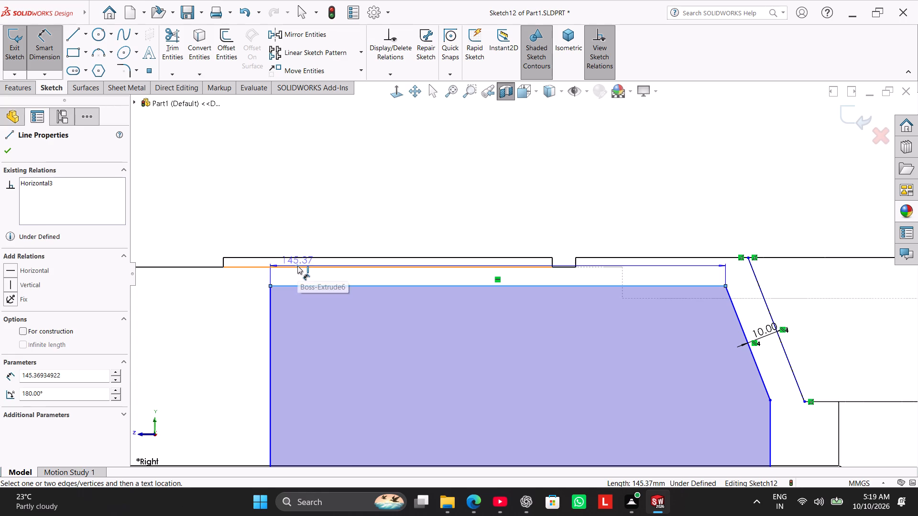
{"action": "left_click", "coordinate": [297, 266], "text": "shift"}
{"action": "scroll", "coordinate": [224, 282], "scroll_direction": "up", "scroll_amount": 3}
{"action": "left_click", "coordinate": [267, 279]}
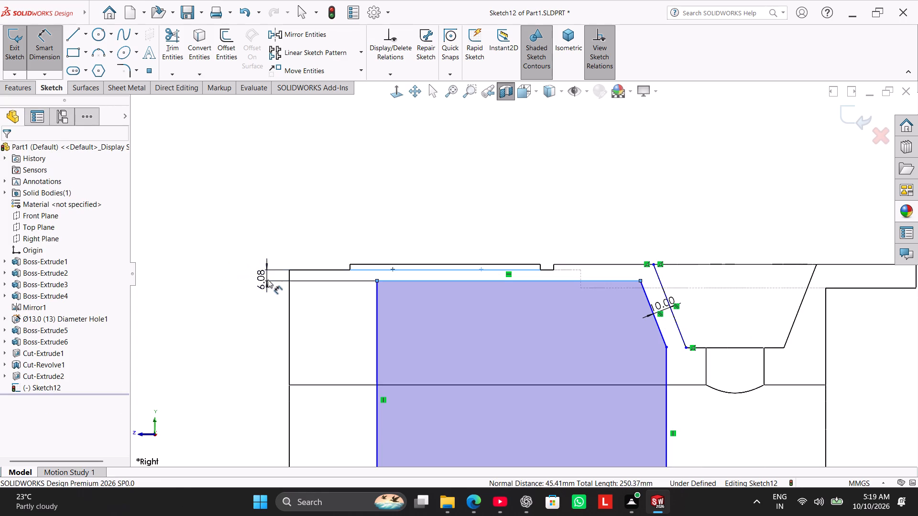
{"action": "type", "text": "10"}
{"action": "key", "text": "Return"}
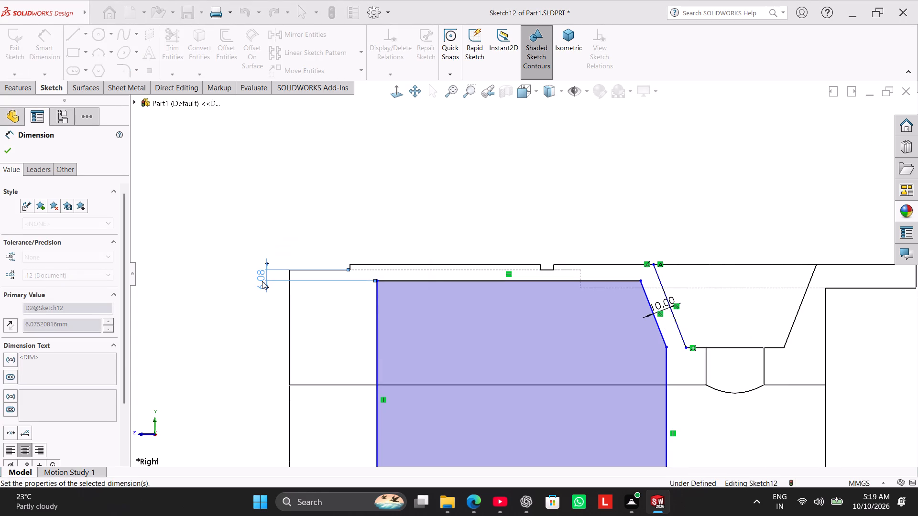
{"action": "left_click", "coordinate": [257, 247]}
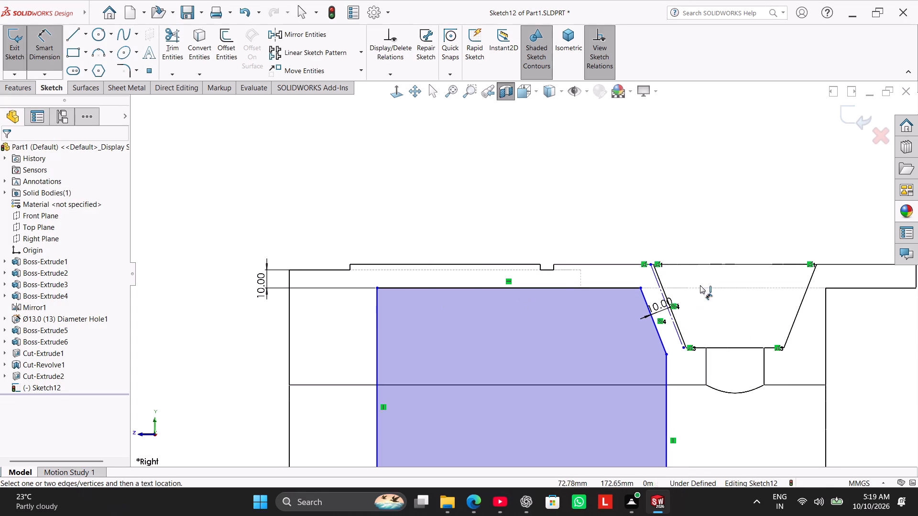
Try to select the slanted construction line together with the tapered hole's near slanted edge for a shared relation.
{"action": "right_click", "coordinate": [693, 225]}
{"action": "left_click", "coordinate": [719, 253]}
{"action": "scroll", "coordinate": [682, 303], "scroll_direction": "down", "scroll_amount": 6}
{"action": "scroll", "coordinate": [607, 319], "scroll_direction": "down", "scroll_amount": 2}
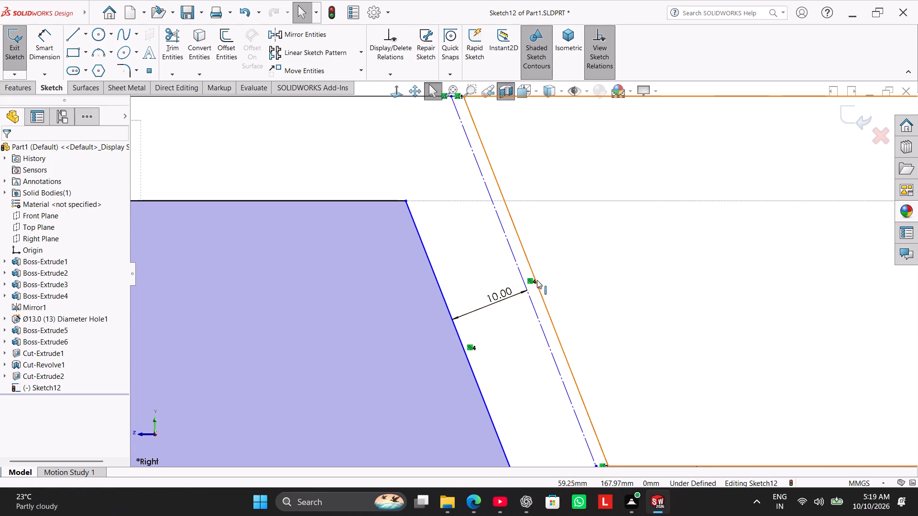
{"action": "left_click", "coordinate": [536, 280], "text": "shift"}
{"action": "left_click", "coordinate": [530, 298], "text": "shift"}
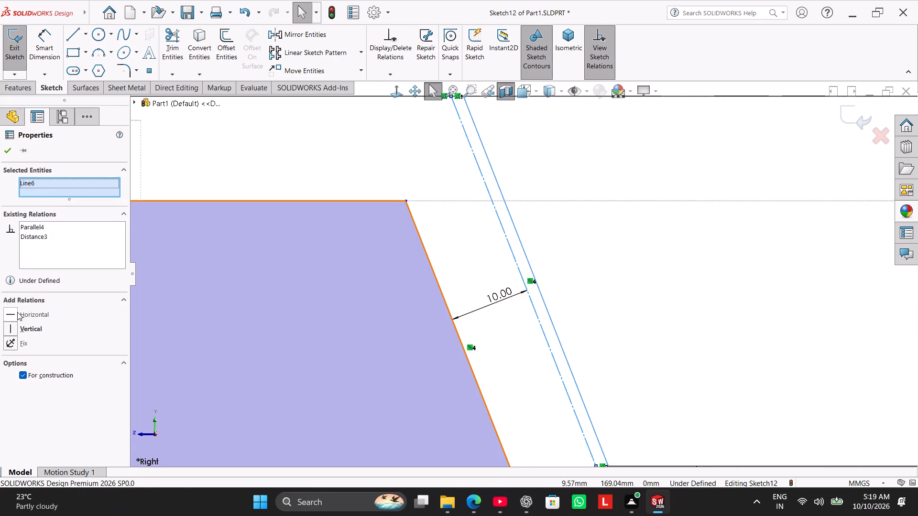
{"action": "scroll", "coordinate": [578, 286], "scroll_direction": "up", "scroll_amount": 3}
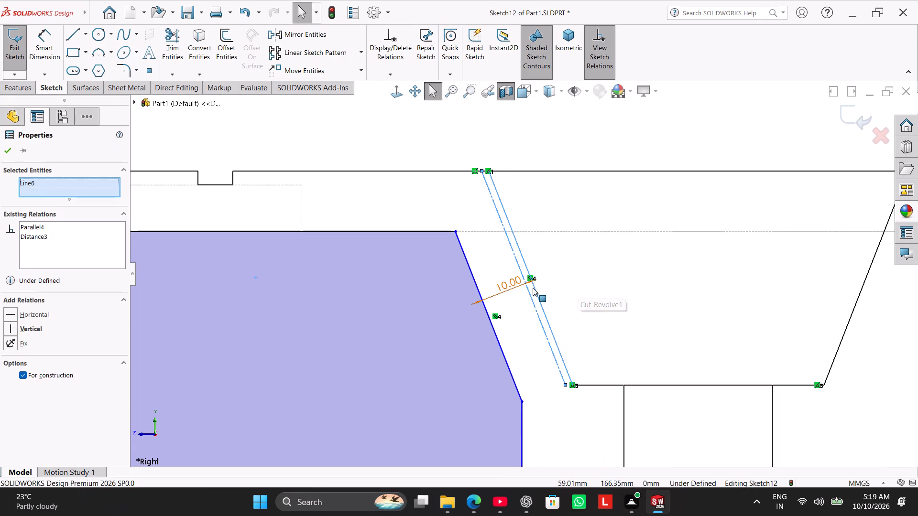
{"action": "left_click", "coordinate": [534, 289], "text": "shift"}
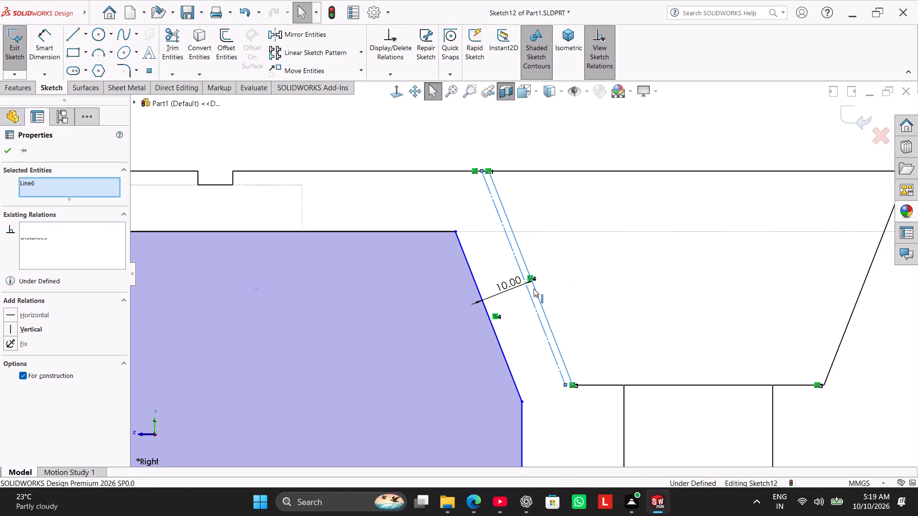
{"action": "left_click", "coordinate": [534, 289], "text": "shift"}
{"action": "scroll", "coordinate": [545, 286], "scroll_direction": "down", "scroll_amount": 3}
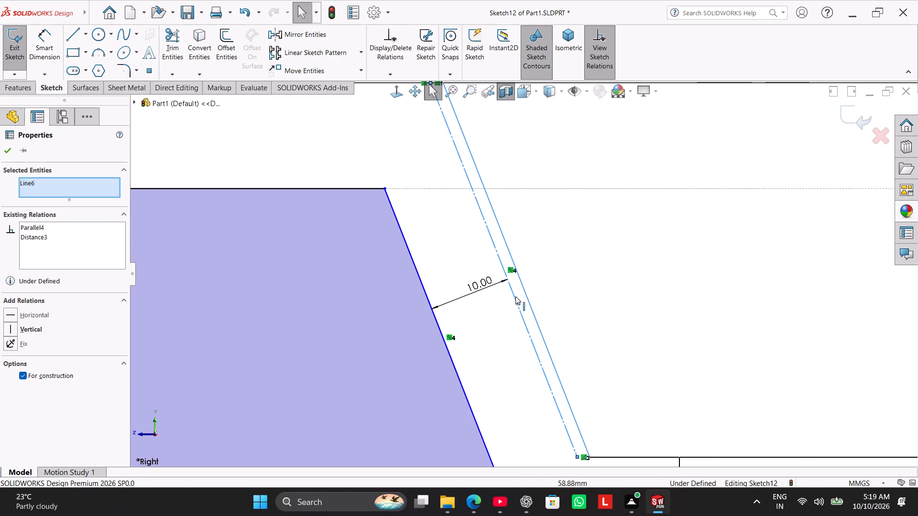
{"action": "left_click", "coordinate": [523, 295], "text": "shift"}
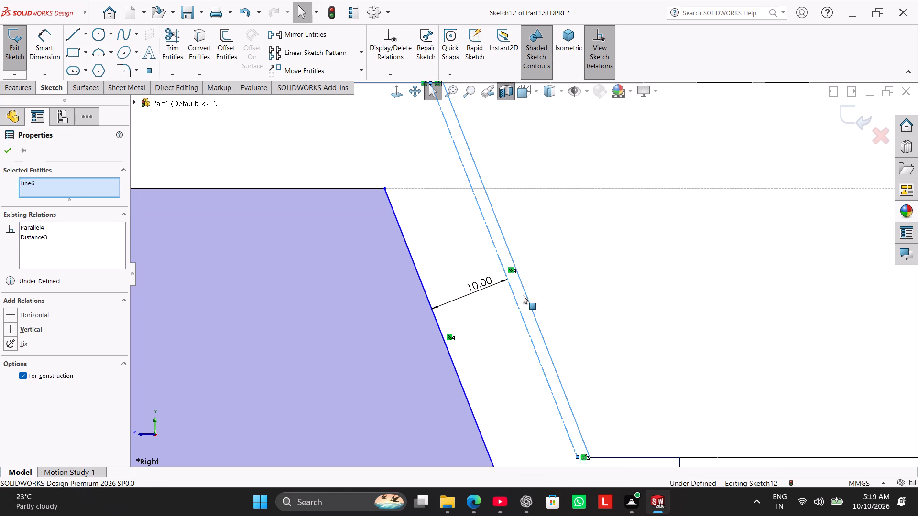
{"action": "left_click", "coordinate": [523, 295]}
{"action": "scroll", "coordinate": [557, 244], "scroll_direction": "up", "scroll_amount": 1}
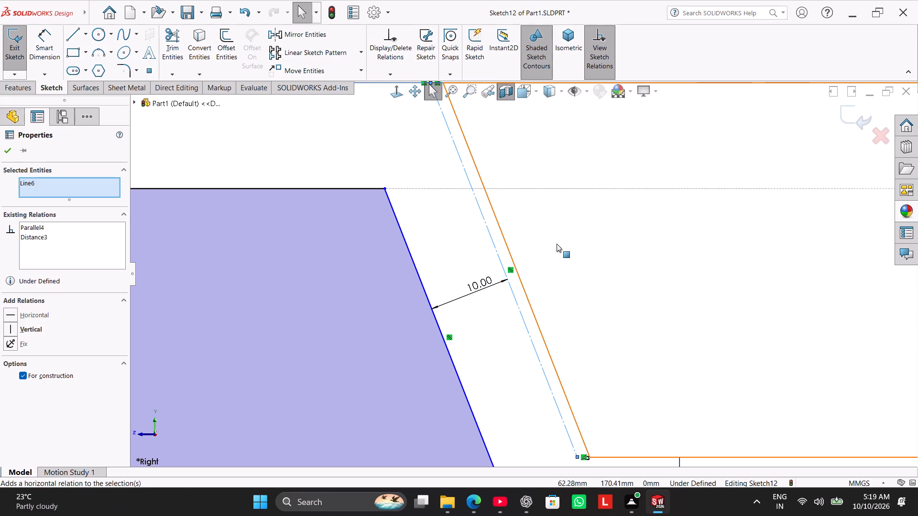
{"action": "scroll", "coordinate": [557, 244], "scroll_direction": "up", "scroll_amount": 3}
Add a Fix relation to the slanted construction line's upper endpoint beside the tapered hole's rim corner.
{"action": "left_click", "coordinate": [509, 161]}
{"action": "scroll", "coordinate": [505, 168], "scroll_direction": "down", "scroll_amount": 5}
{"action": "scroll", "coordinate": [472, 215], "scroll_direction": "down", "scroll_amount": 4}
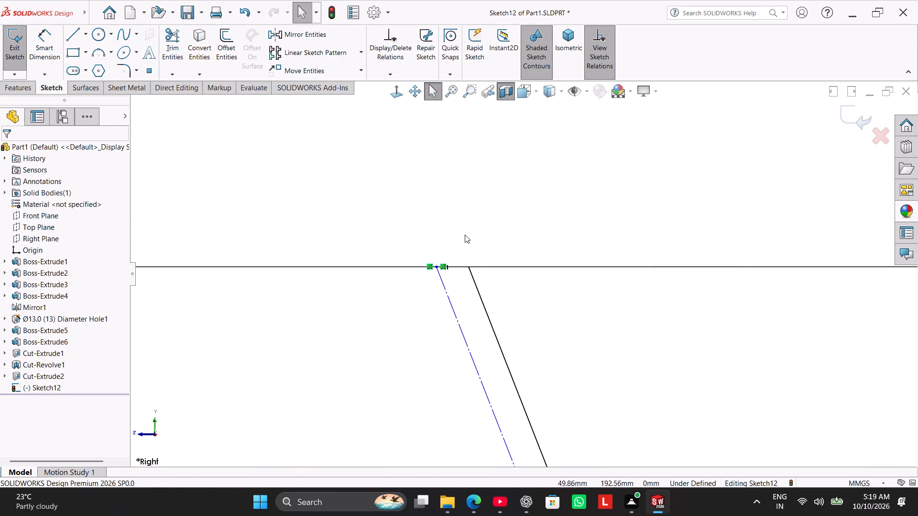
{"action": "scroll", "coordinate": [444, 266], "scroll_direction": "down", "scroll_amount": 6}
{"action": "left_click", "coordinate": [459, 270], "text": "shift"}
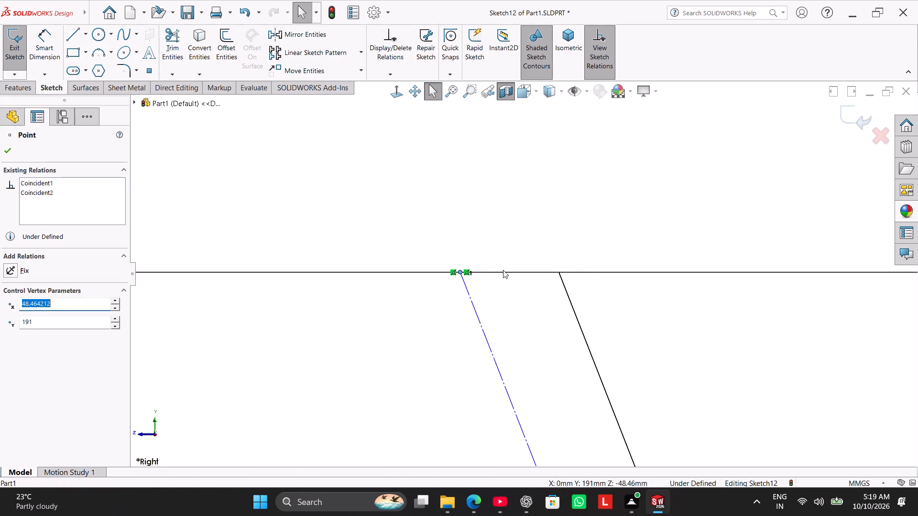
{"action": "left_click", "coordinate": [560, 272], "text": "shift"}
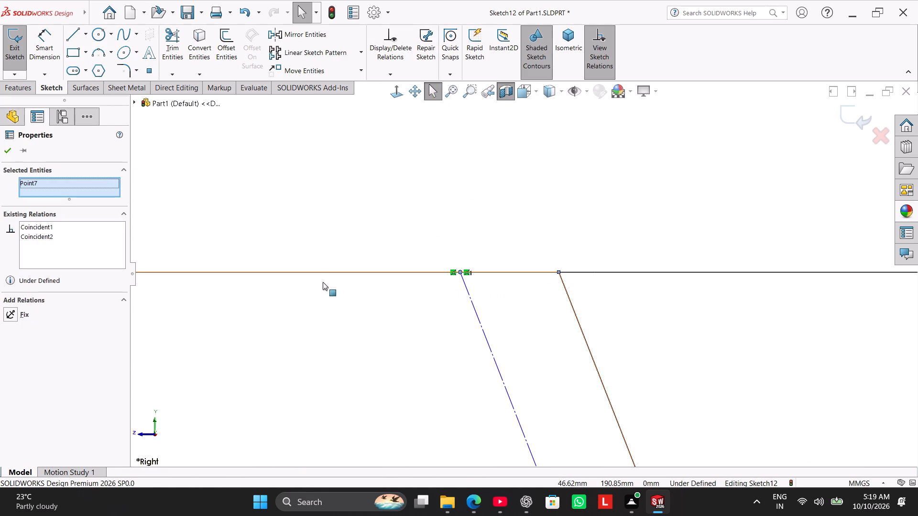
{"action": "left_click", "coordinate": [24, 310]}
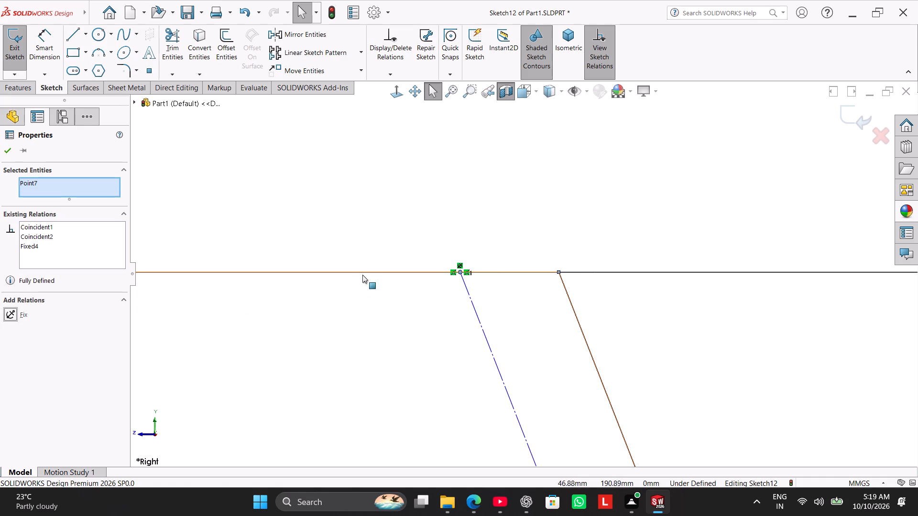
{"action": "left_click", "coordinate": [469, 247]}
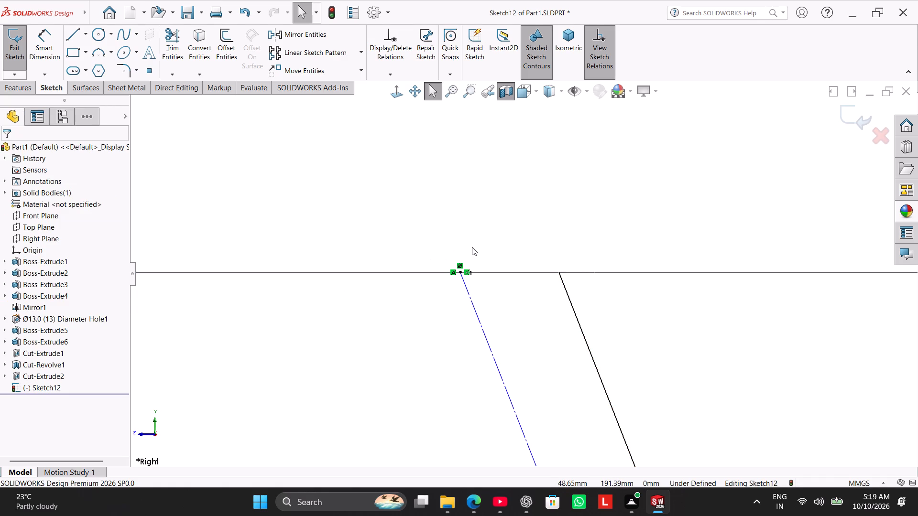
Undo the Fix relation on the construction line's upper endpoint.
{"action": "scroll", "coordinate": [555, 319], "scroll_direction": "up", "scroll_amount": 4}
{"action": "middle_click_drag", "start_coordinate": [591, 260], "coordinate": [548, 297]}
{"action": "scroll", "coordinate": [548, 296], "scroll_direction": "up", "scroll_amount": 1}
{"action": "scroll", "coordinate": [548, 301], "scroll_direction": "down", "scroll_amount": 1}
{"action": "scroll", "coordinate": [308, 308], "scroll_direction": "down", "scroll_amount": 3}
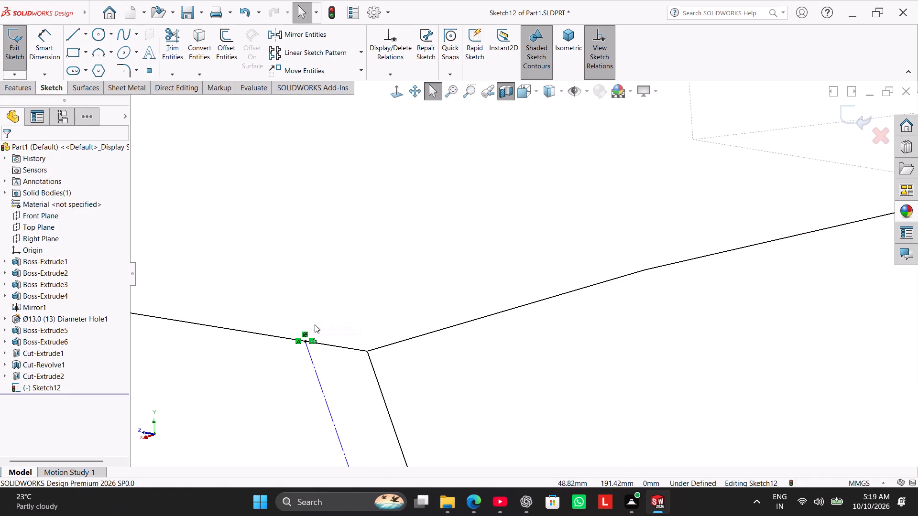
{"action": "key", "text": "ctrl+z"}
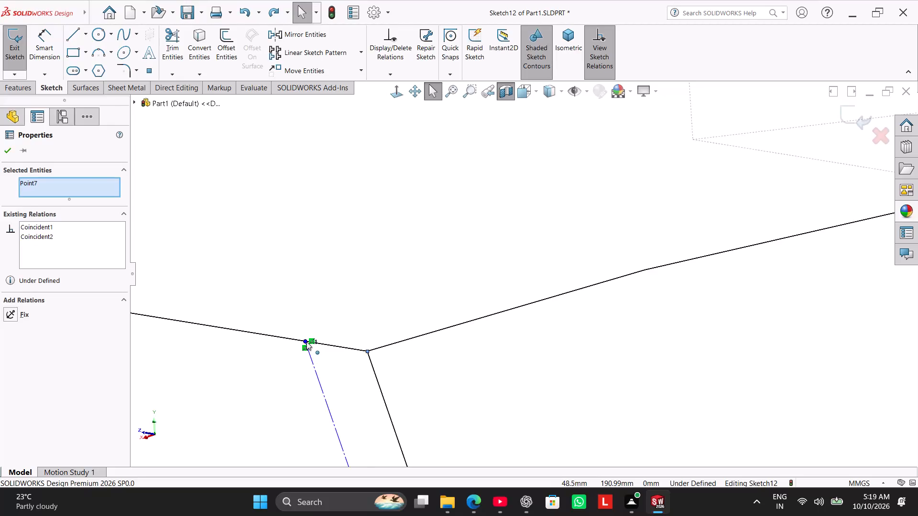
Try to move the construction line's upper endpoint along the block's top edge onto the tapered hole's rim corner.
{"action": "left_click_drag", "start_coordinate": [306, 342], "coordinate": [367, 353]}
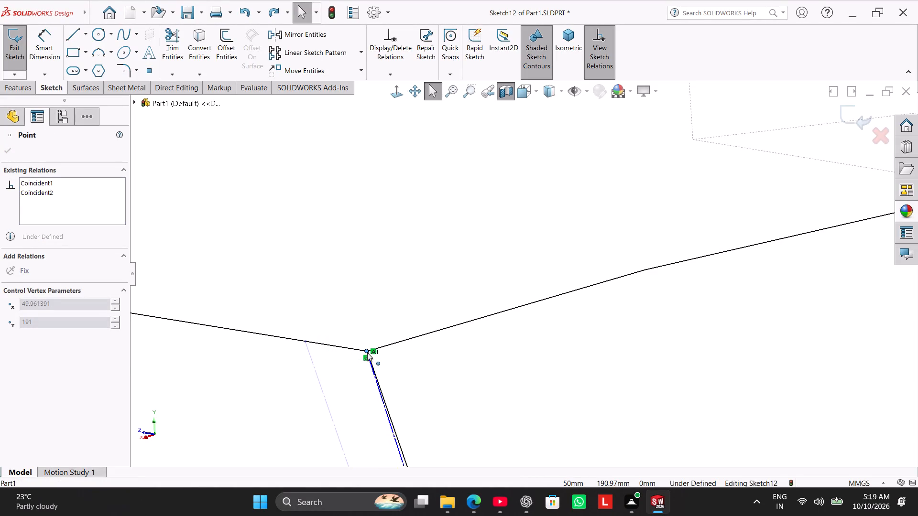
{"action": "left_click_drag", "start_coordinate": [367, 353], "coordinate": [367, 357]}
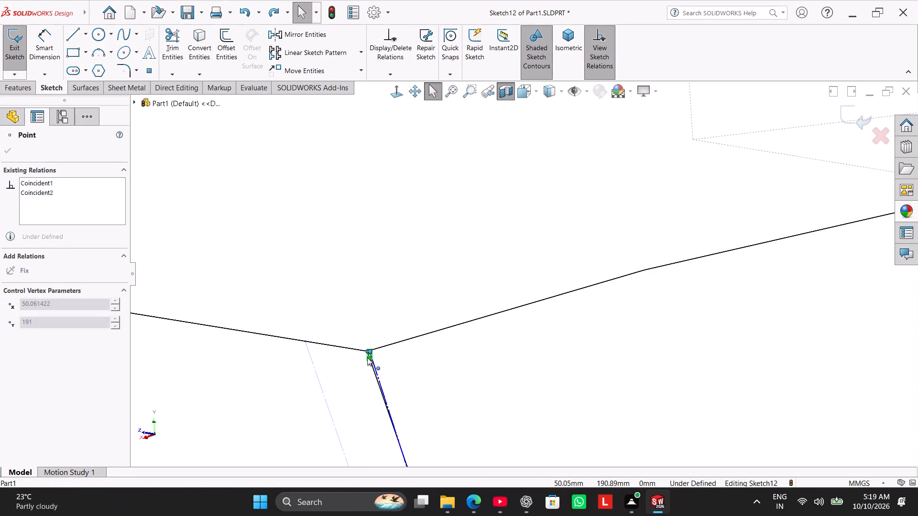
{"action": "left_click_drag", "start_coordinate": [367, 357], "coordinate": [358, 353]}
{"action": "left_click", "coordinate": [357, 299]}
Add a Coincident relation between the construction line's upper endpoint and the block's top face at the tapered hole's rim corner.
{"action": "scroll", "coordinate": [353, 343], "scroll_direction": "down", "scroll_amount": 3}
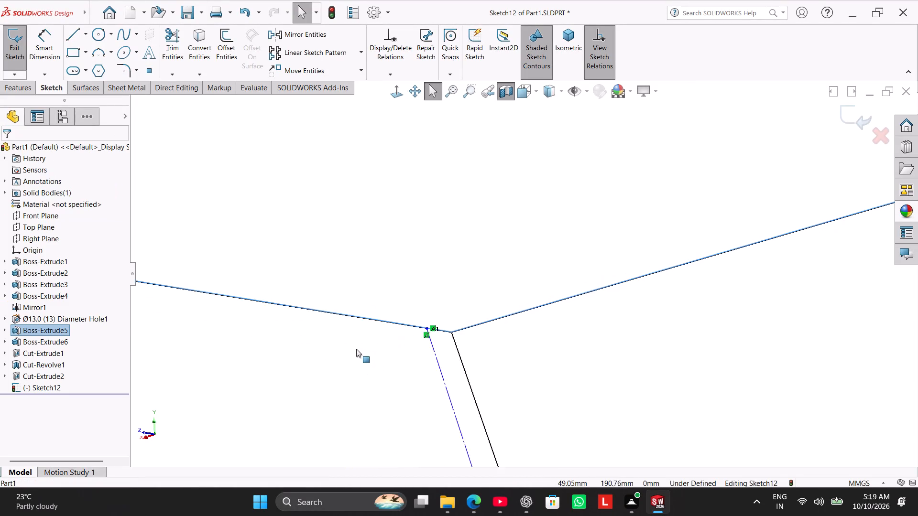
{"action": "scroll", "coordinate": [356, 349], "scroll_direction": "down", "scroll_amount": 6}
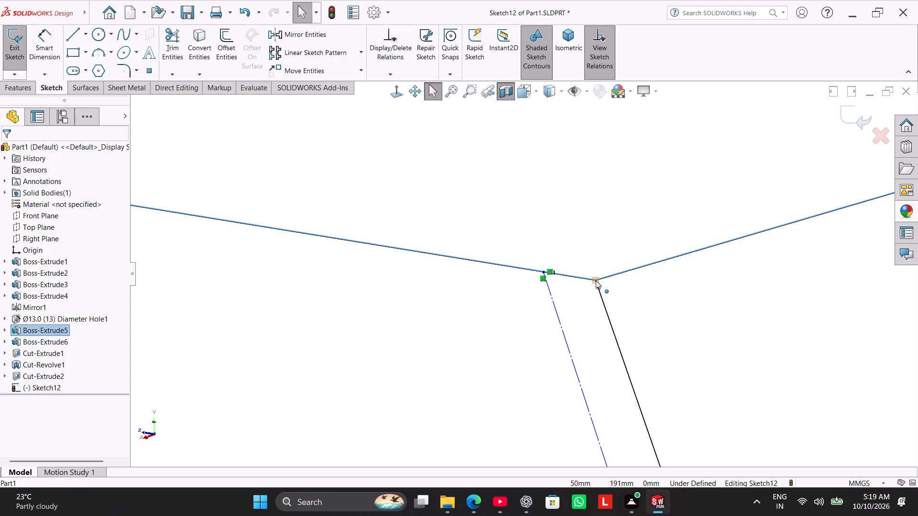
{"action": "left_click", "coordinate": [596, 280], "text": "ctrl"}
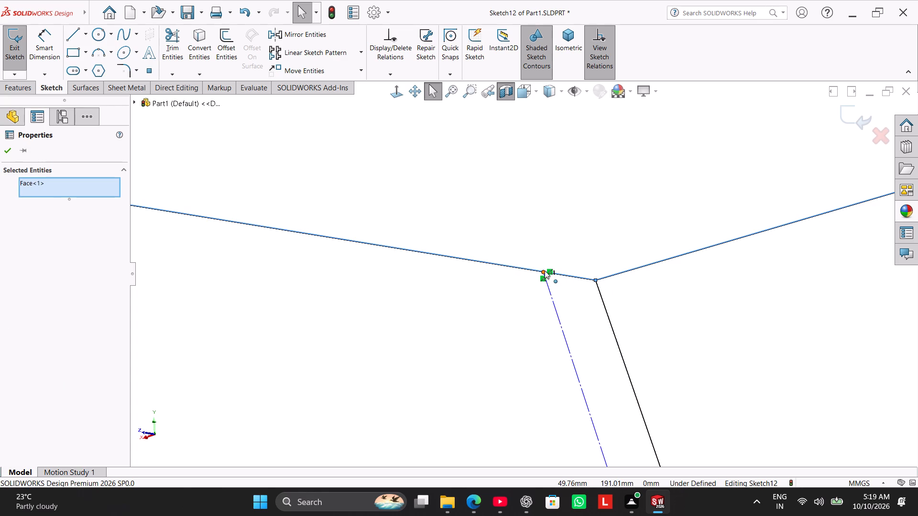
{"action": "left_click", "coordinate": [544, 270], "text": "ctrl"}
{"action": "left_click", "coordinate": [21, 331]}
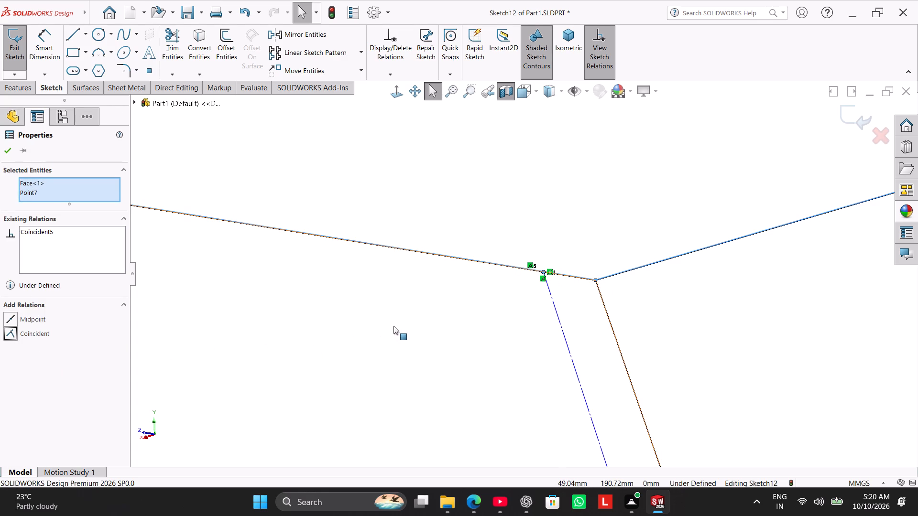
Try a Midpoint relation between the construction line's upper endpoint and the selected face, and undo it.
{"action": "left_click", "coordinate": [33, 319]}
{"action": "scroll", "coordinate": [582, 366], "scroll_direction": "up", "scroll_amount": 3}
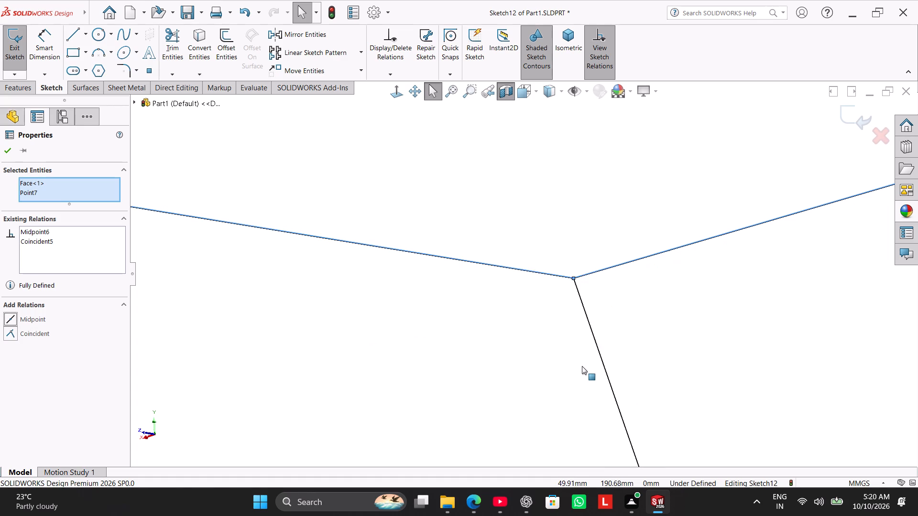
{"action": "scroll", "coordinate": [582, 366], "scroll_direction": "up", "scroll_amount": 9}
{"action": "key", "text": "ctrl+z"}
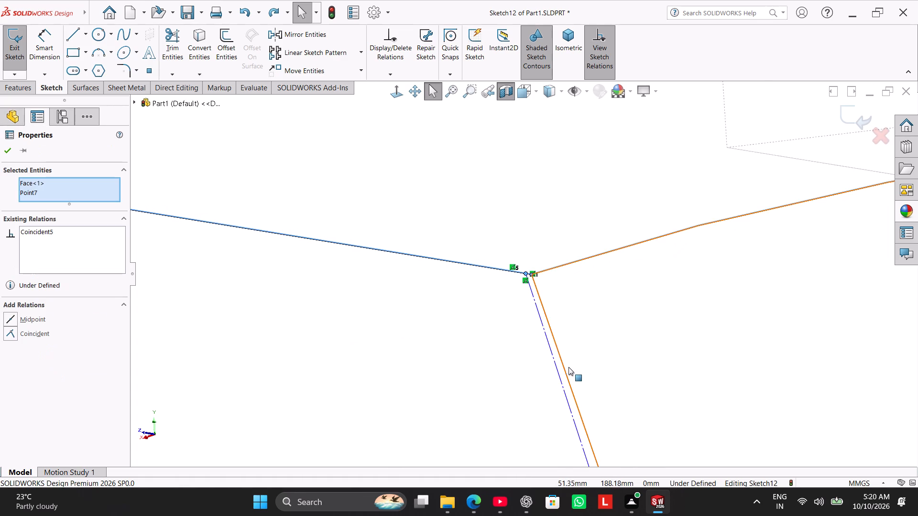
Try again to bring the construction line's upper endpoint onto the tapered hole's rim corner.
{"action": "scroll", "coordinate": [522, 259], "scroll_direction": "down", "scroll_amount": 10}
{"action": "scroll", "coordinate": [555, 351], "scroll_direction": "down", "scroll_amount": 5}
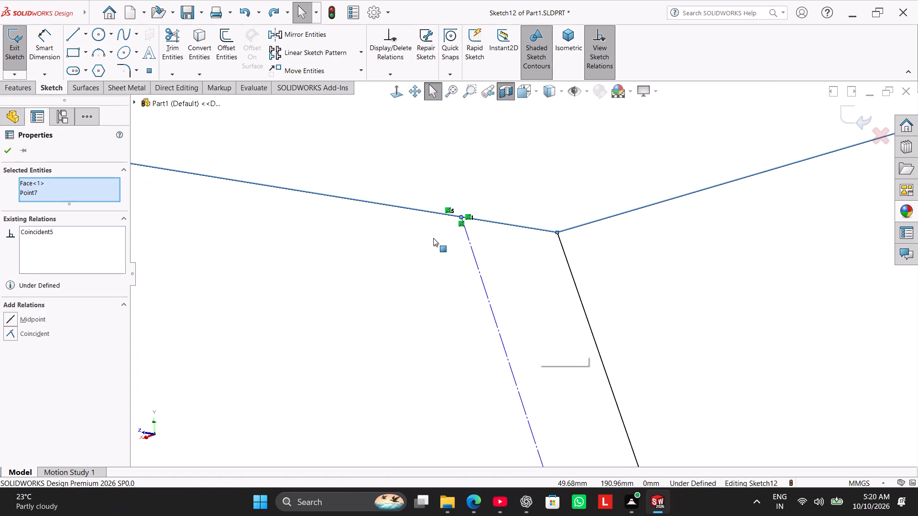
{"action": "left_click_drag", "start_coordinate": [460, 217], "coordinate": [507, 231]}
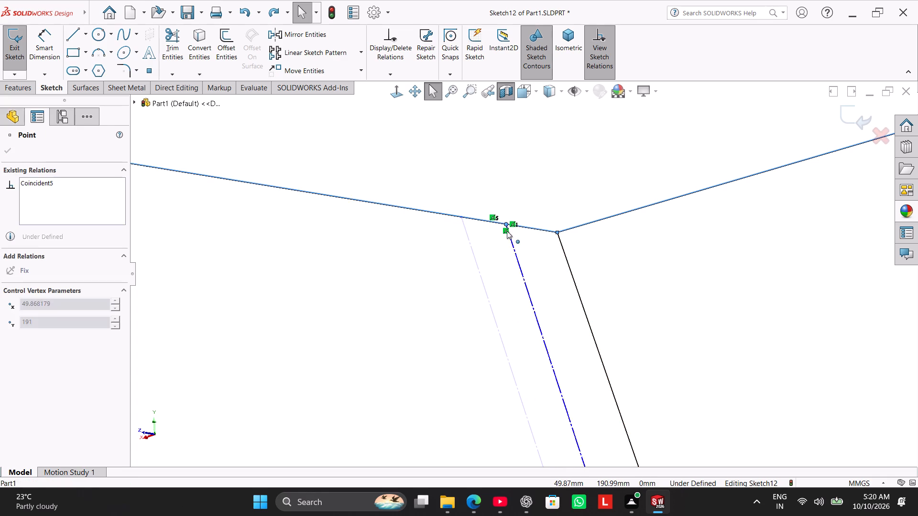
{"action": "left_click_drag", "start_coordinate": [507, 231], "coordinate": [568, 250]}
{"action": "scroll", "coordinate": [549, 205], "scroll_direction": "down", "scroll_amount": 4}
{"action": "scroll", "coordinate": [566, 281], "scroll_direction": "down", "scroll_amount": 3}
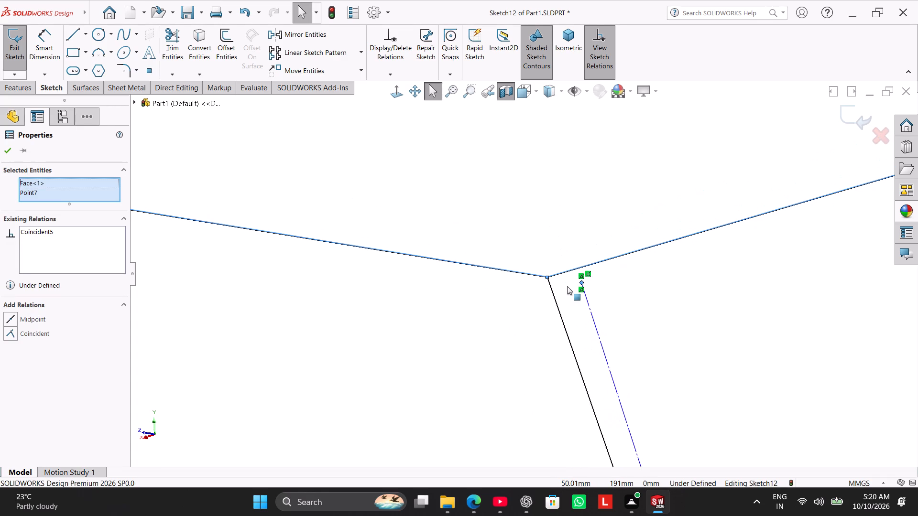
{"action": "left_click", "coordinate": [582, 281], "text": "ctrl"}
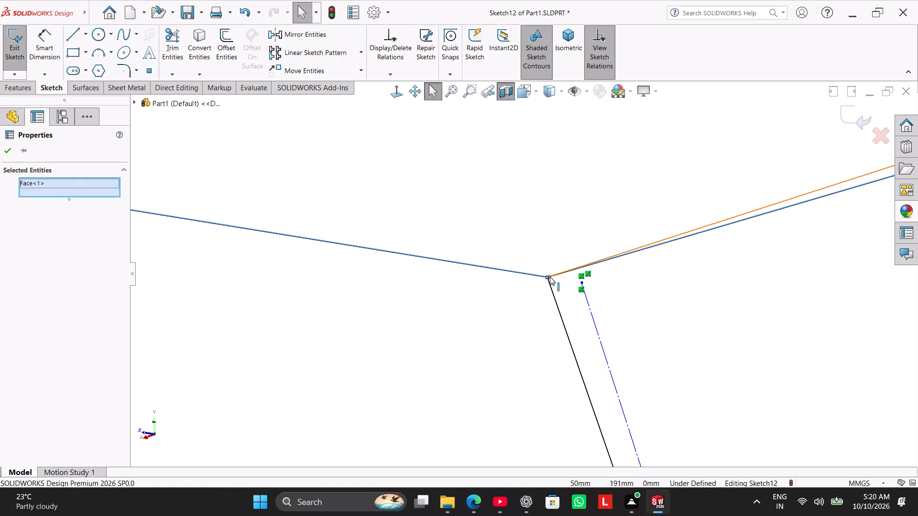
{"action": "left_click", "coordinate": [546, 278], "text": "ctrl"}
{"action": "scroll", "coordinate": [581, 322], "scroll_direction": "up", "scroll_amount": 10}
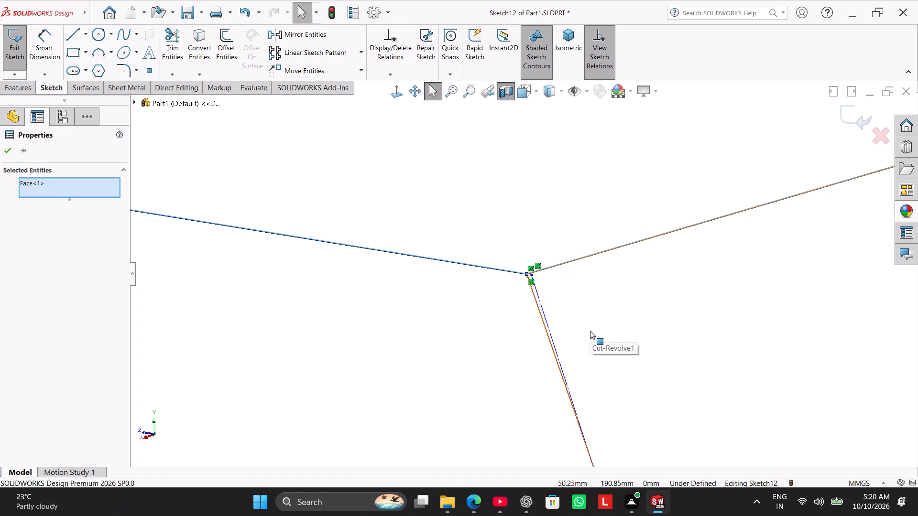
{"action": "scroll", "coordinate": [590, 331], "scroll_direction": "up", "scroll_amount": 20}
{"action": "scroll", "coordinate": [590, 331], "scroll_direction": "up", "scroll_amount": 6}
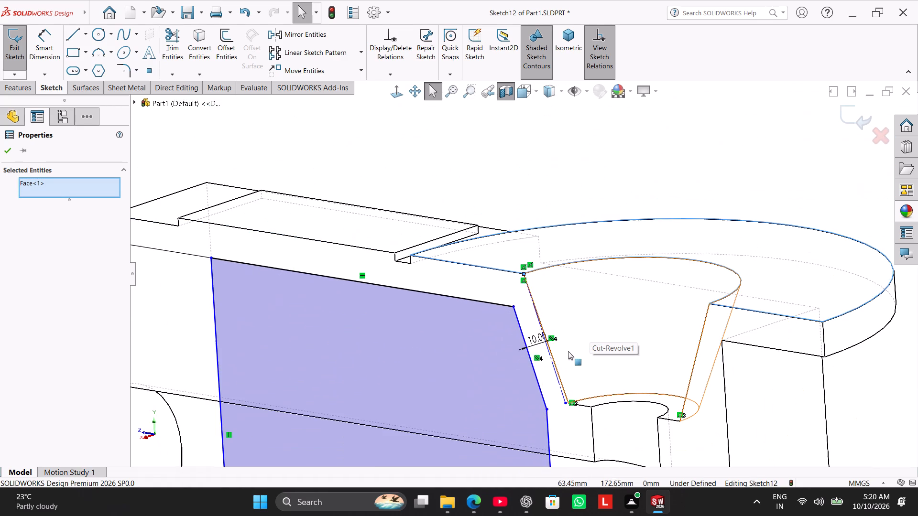
Delete the slanted construction line beside the tapered hole's edge along with its associated dimension.
{"action": "middle_click_drag", "start_coordinate": [564, 353], "coordinate": [552, 360]}
{"action": "scroll", "coordinate": [546, 356], "scroll_direction": "down", "scroll_amount": 4}
{"action": "scroll", "coordinate": [497, 345], "scroll_direction": "down", "scroll_amount": 2}
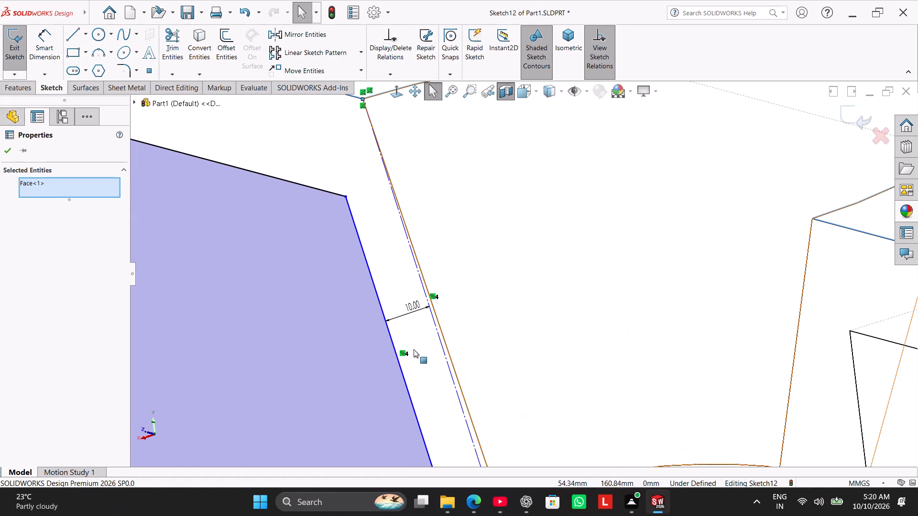
{"action": "right_click", "coordinate": [441, 344]}
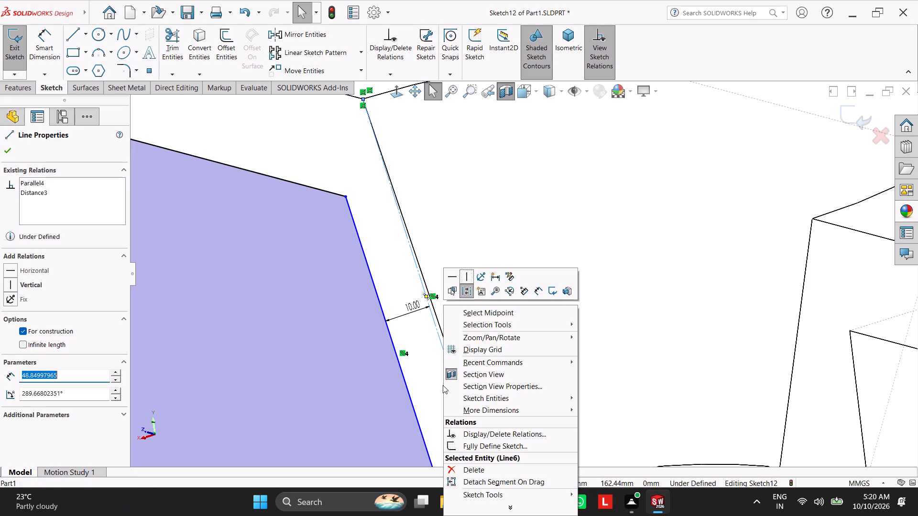
{"action": "left_click", "coordinate": [463, 473]}
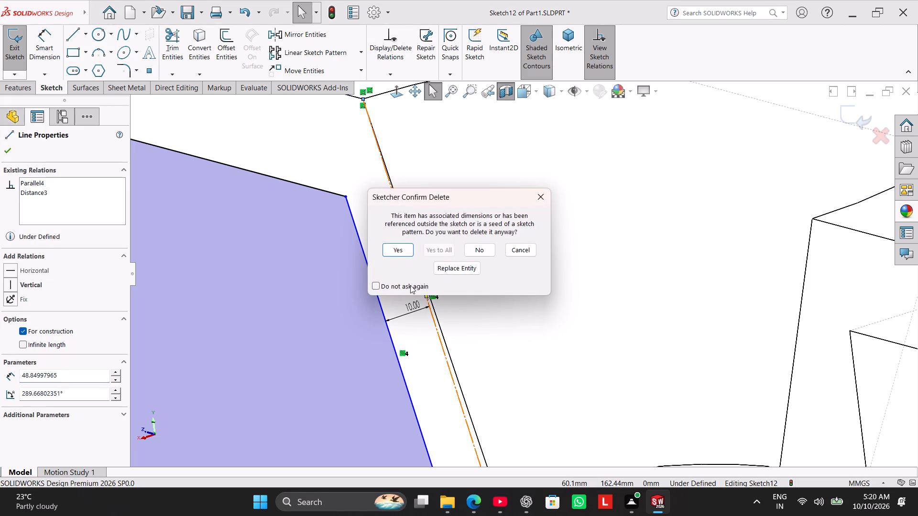
{"action": "left_click", "coordinate": [404, 253]}
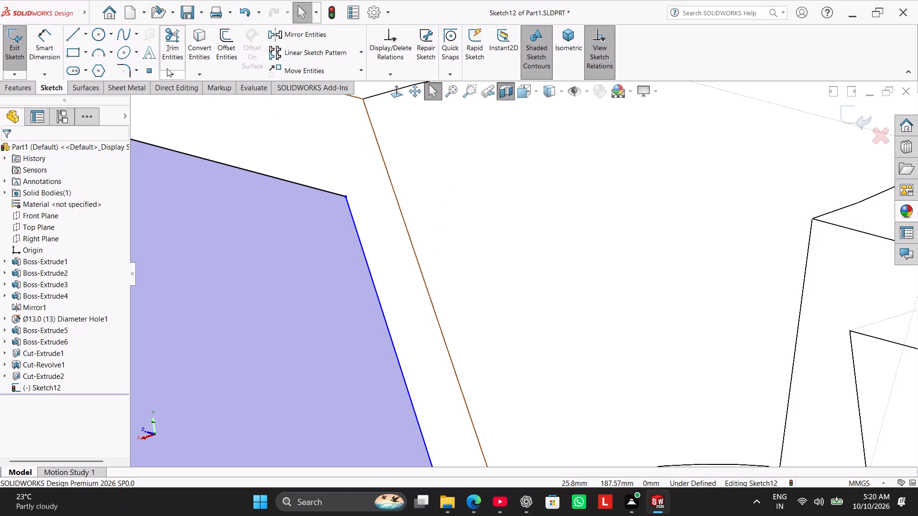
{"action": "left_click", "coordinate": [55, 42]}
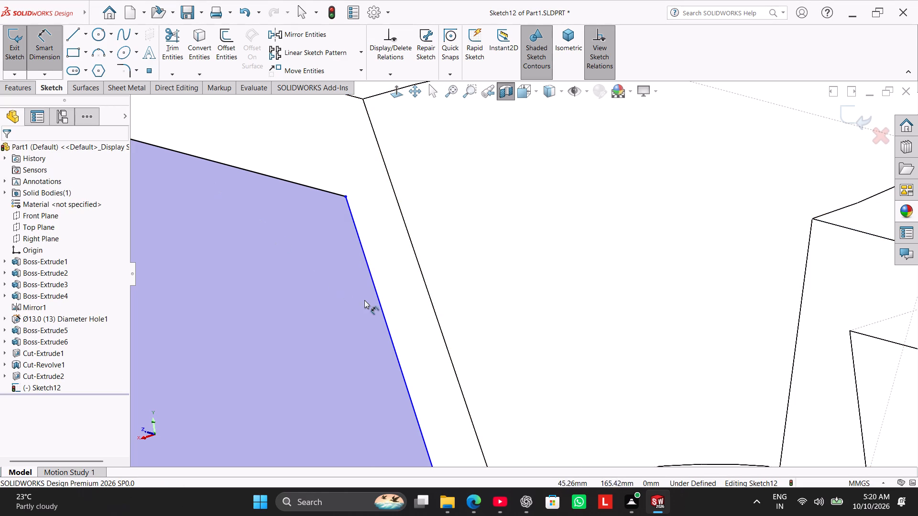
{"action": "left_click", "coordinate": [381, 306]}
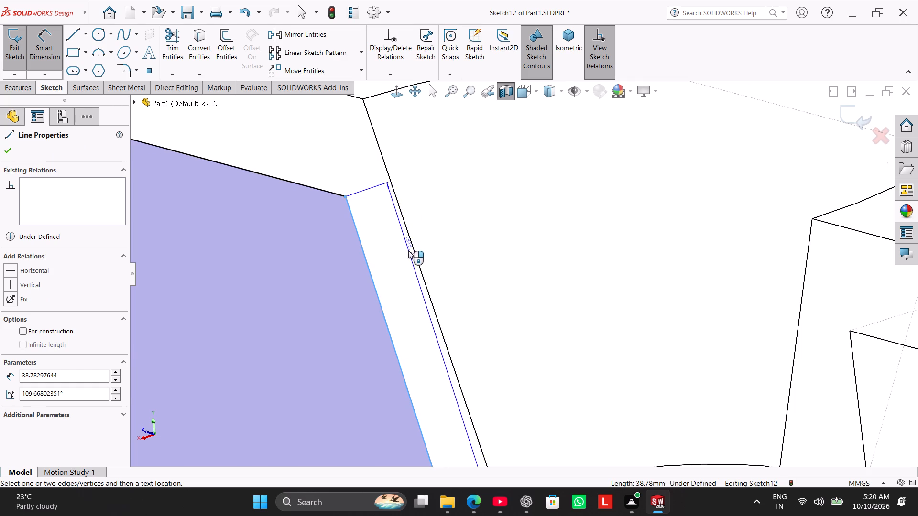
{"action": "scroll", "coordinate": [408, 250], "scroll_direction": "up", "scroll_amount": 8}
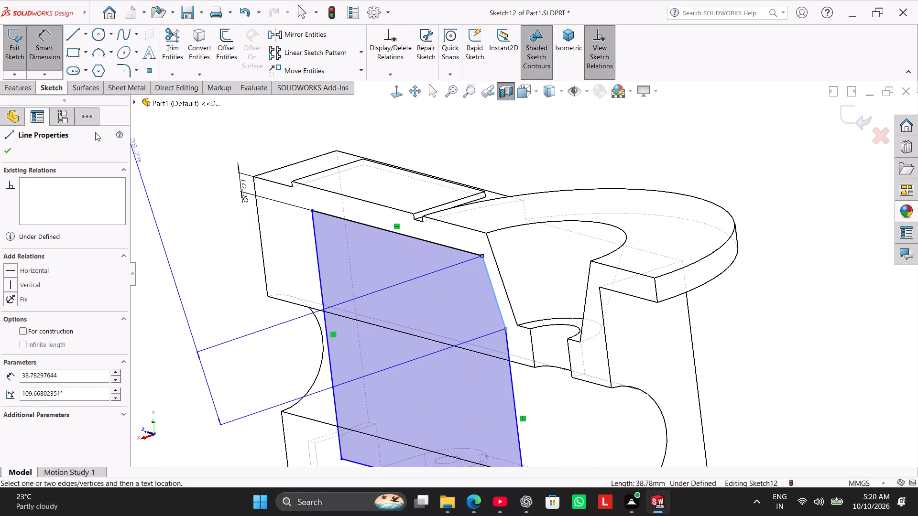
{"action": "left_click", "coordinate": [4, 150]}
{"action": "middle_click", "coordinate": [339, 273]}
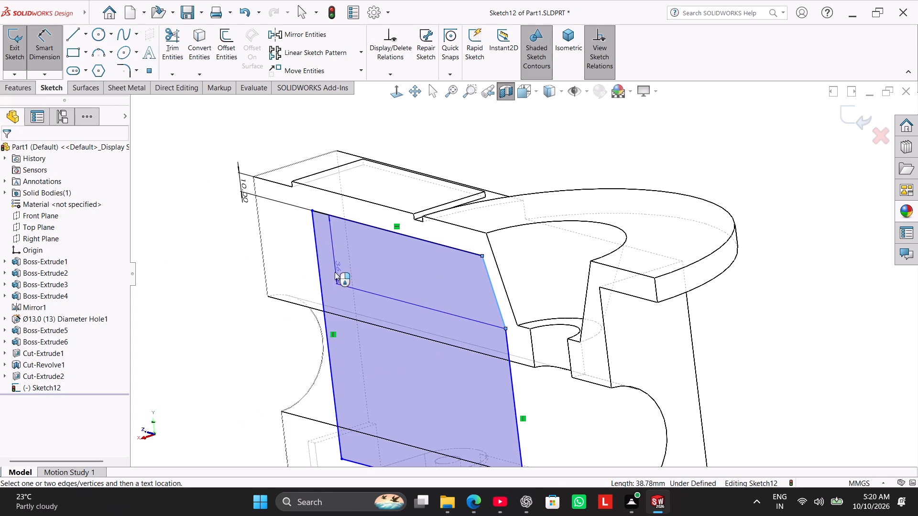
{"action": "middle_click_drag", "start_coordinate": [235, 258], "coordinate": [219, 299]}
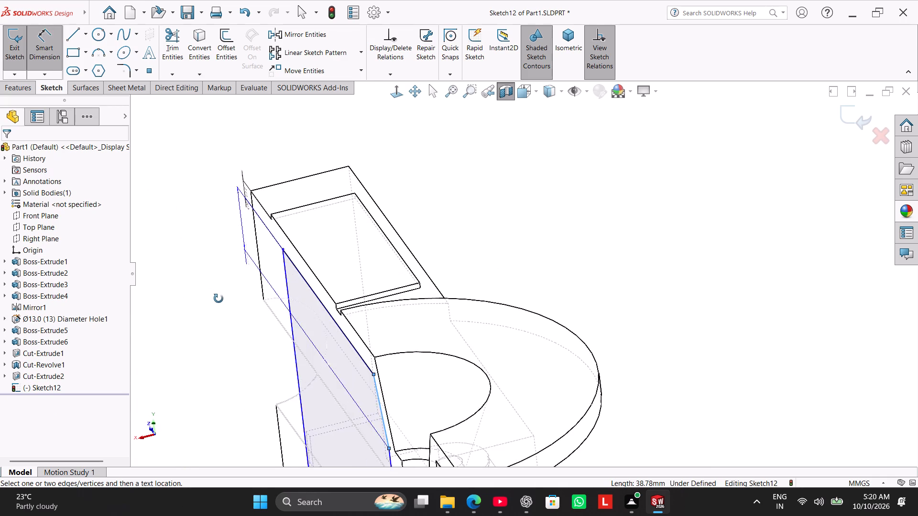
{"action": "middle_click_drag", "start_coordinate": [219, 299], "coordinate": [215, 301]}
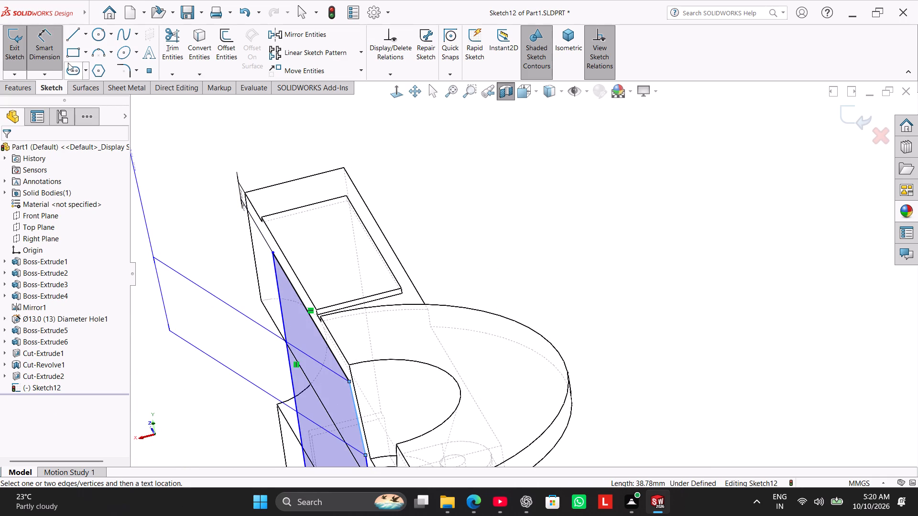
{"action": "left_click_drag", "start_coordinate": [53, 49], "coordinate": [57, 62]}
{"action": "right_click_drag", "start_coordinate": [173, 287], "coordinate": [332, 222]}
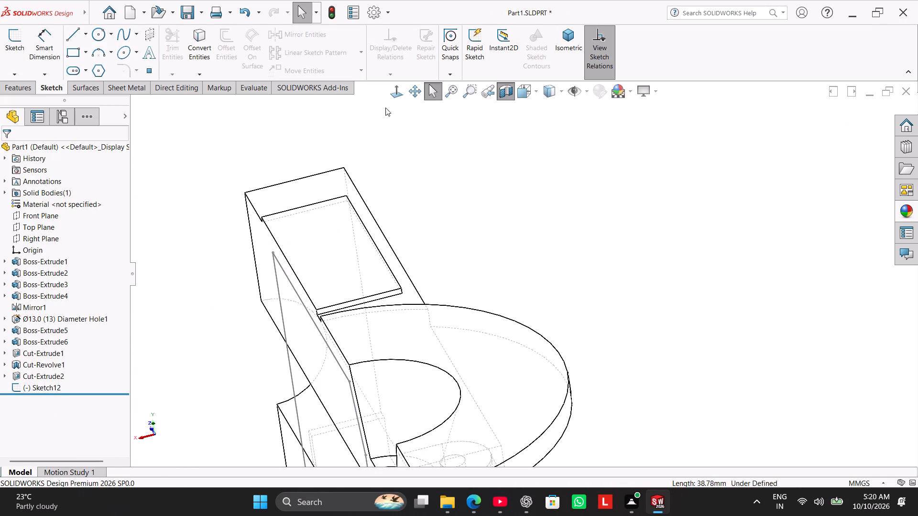
Reopen the Right Plane profile sketch for editing in a view normal to the sketch plane.
{"action": "left_click_drag", "start_coordinate": [400, 97], "coordinate": [395, 108]}
{"action": "double_click", "coordinate": [287, 275]}
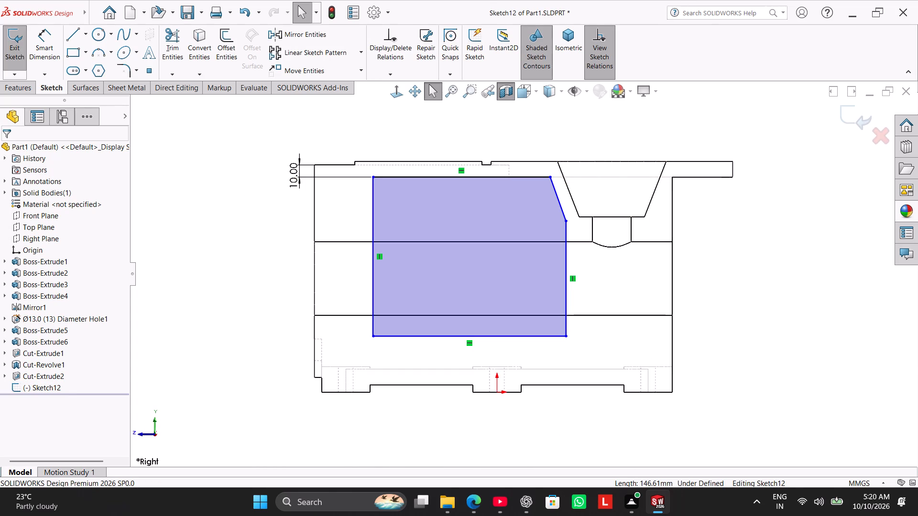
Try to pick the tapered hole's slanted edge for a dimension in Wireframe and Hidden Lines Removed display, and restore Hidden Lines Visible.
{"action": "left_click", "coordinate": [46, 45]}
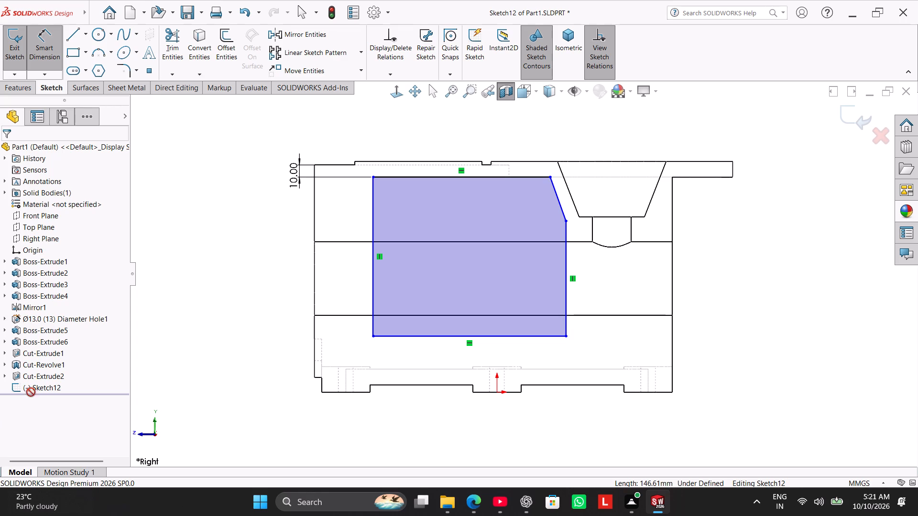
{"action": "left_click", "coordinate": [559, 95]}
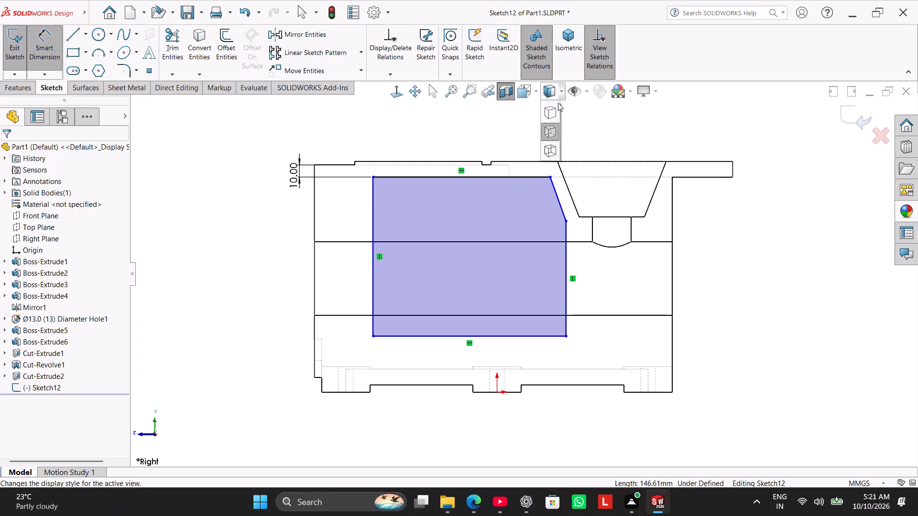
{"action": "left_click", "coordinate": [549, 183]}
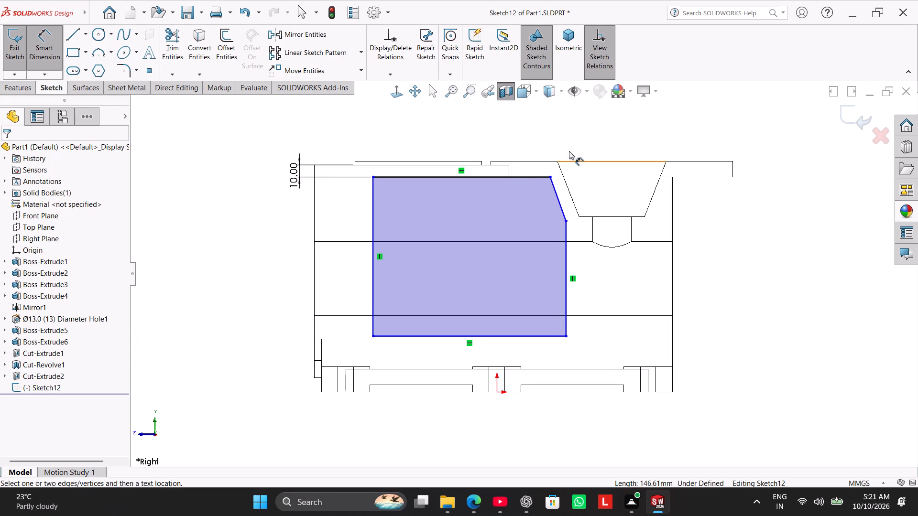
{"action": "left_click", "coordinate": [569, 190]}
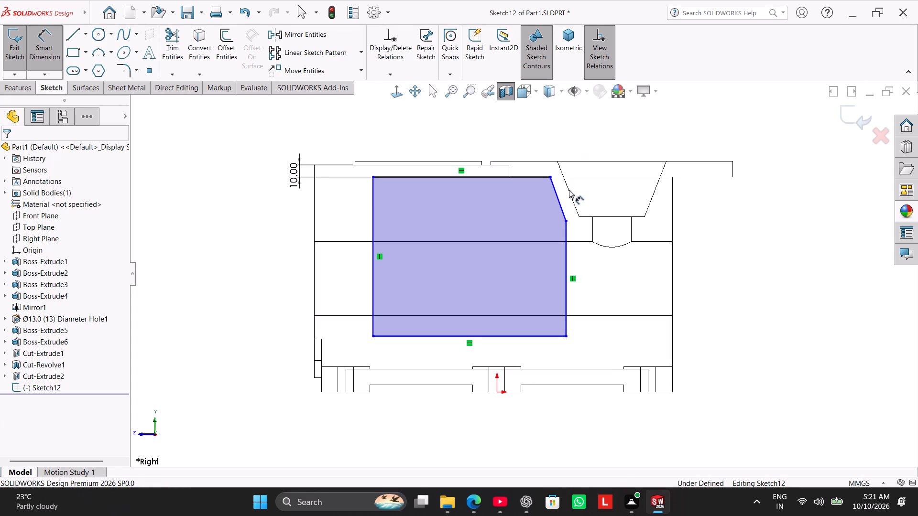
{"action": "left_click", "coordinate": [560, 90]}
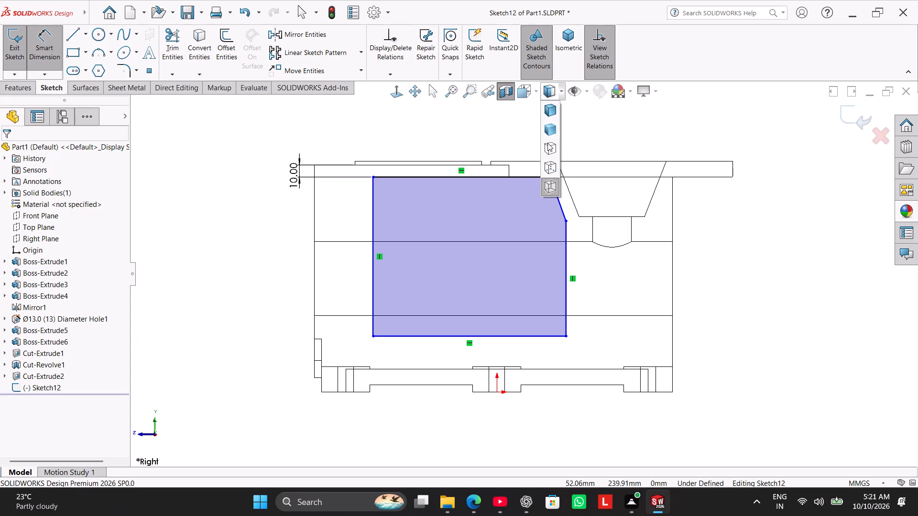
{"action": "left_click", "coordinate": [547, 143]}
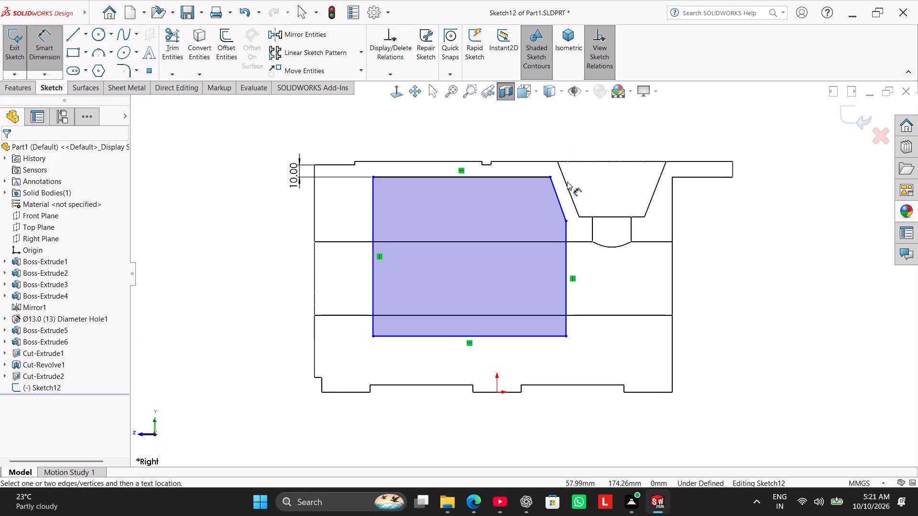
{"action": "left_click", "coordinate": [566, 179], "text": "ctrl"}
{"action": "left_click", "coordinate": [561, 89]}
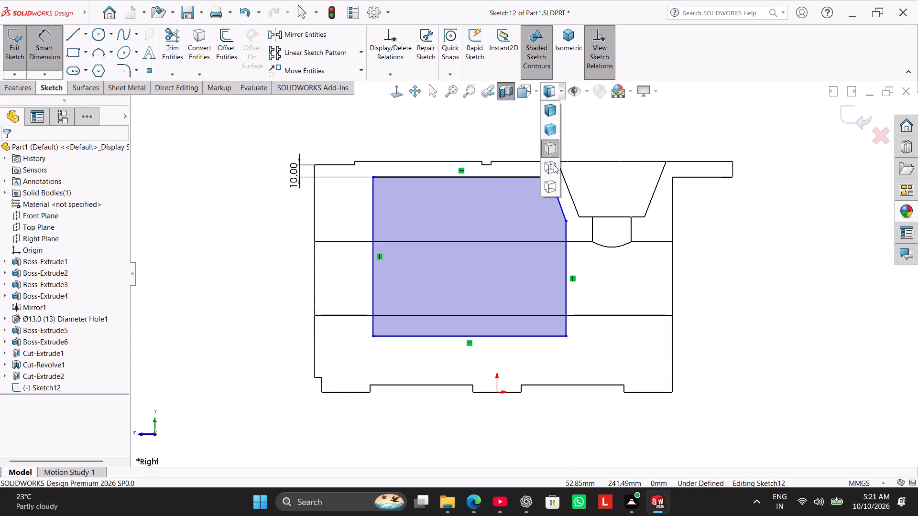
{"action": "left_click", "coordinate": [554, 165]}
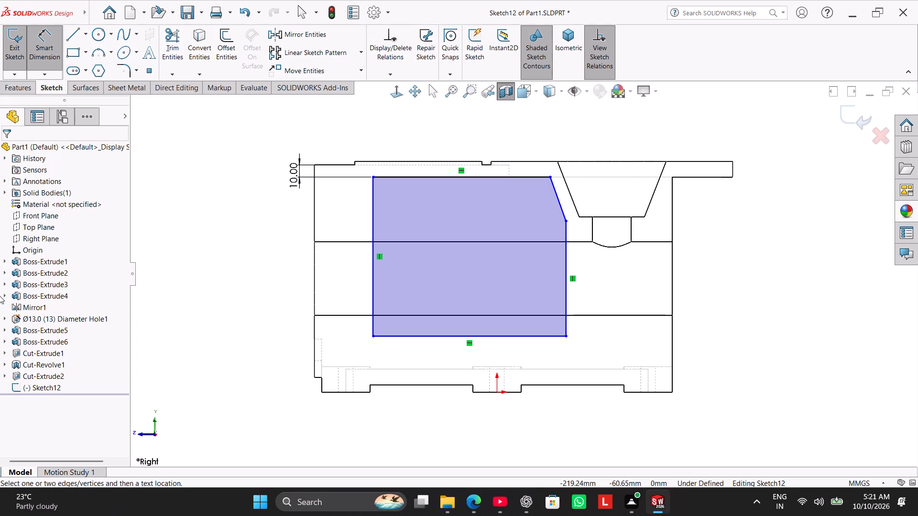
Examine from several angles how the profile's slanted line sits against the tapered hole's slanted edge.
{"action": "middle_click_drag", "start_coordinate": [611, 135], "coordinate": [612, 151]}
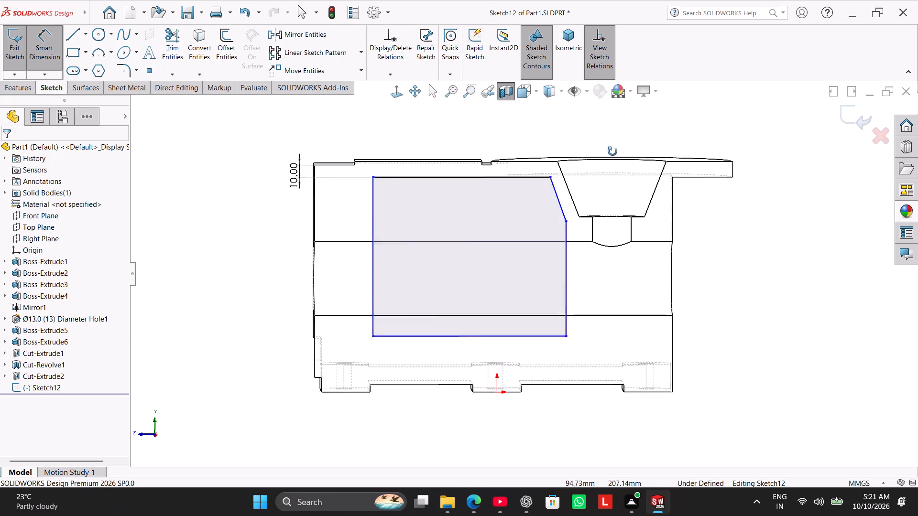
{"action": "middle_click_drag", "start_coordinate": [612, 151], "coordinate": [614, 303]}
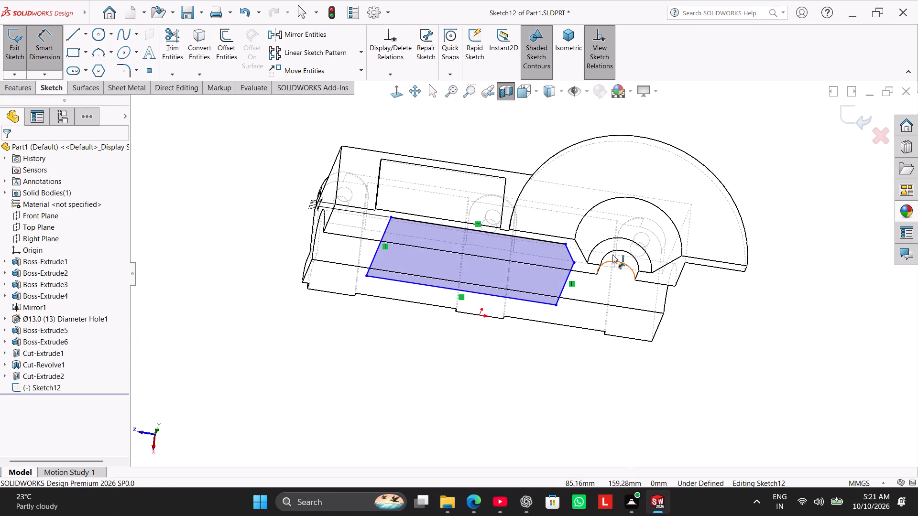
{"action": "scroll", "coordinate": [623, 177], "scroll_direction": "down", "scroll_amount": 3}
{"action": "scroll", "coordinate": [577, 312], "scroll_direction": "down", "scroll_amount": 3}
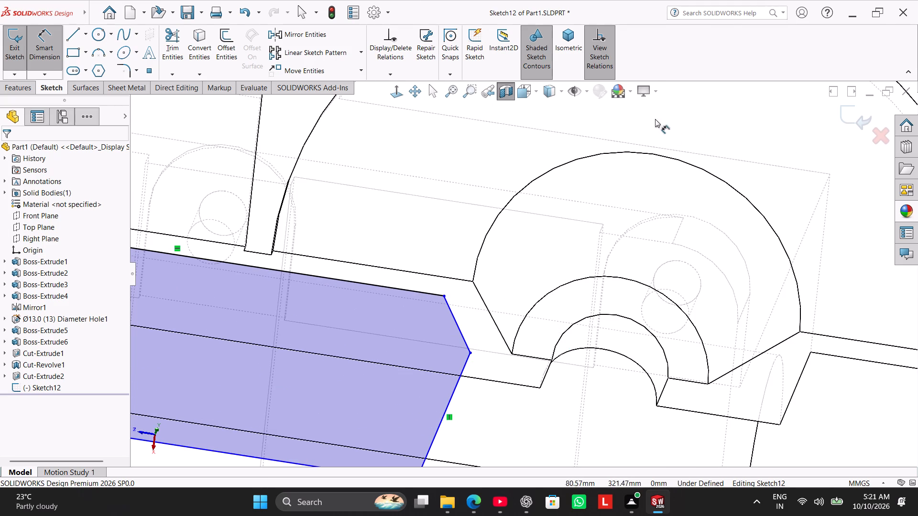
{"action": "scroll", "coordinate": [461, 330], "scroll_direction": "up", "scroll_amount": 5}
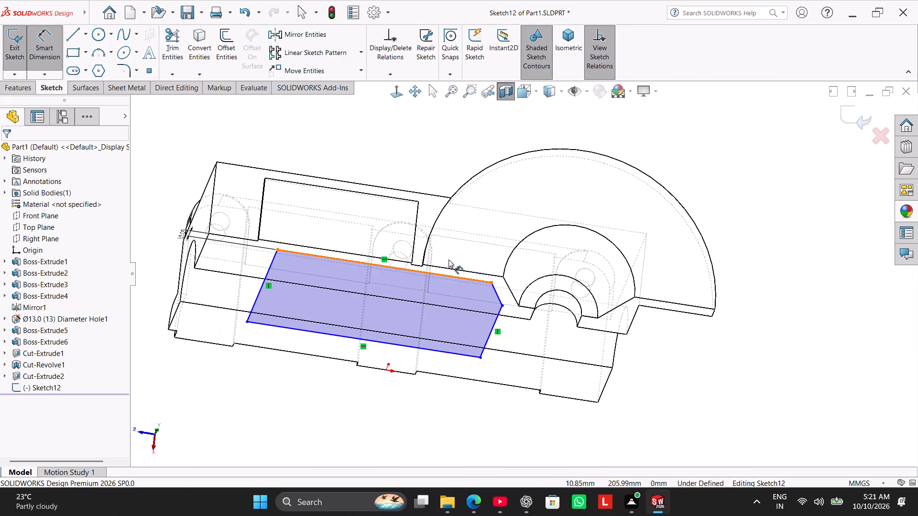
{"action": "middle_click_drag", "start_coordinate": [455, 174], "coordinate": [452, 218]}
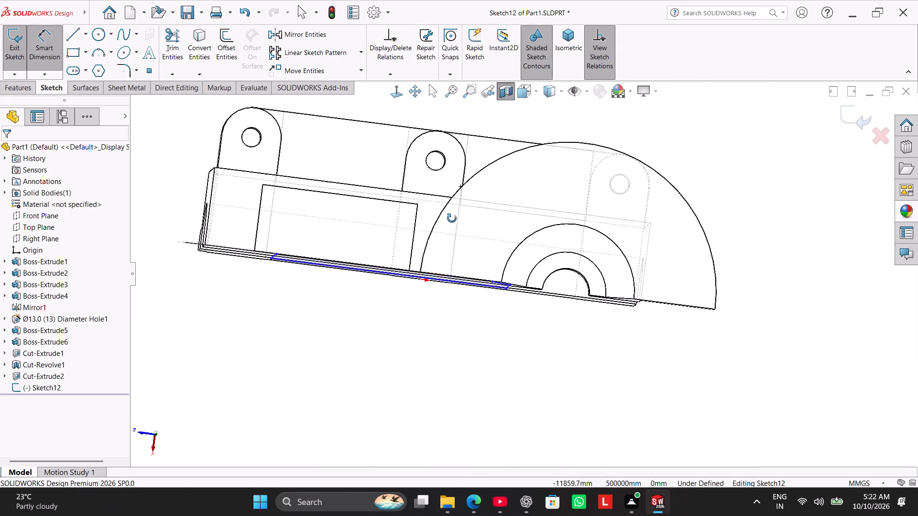
{"action": "middle_click_drag", "start_coordinate": [452, 218], "coordinate": [449, 199]}
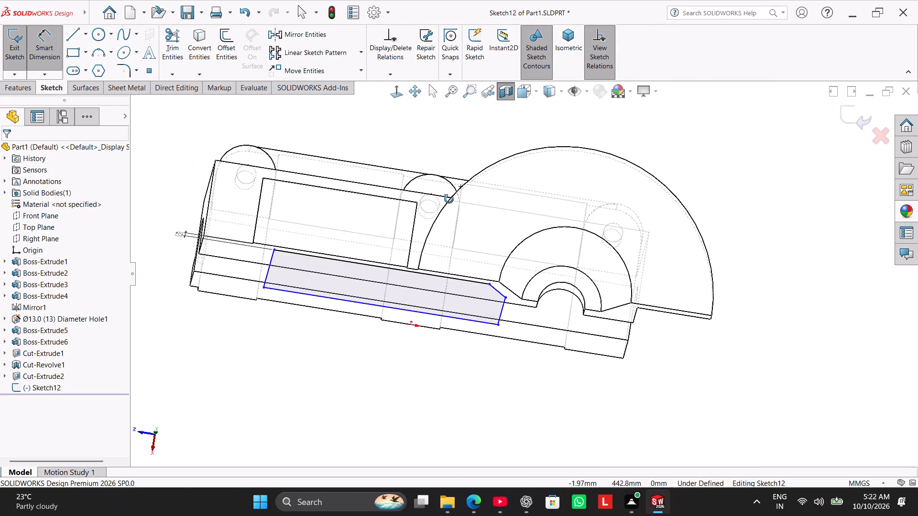
{"action": "middle_click_drag", "start_coordinate": [449, 199], "coordinate": [426, 181]}
{"action": "scroll", "coordinate": [492, 231], "scroll_direction": "down", "scroll_amount": 3}
{"action": "scroll", "coordinate": [492, 367], "scroll_direction": "down", "scroll_amount": 2}
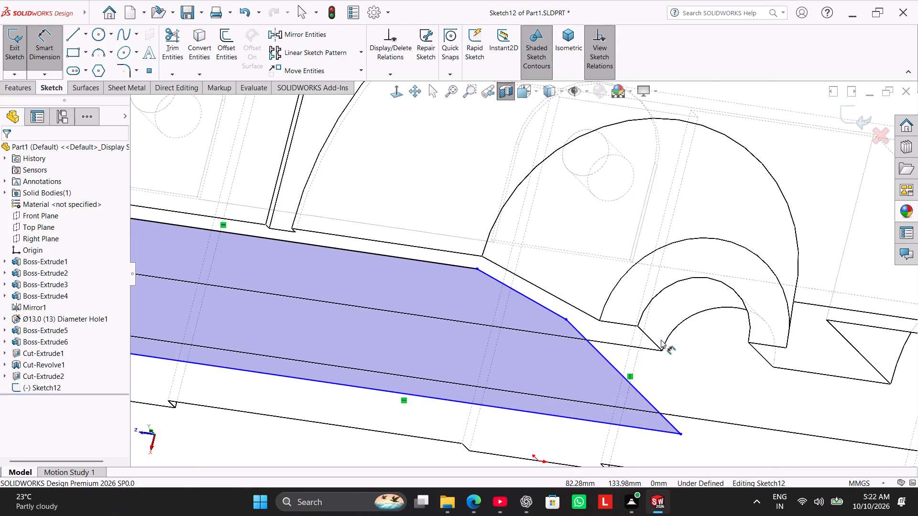
{"action": "scroll", "coordinate": [657, 329], "scroll_direction": "down", "scroll_amount": 3}
{"action": "middle_click_drag", "start_coordinate": [585, 229], "coordinate": [550, 274]}
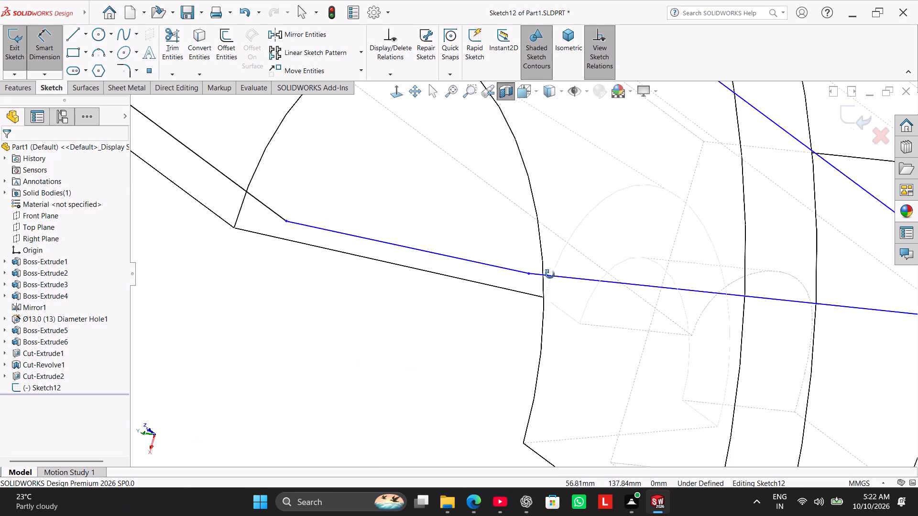
{"action": "middle_click_drag", "start_coordinate": [550, 274], "coordinate": [581, 237]}
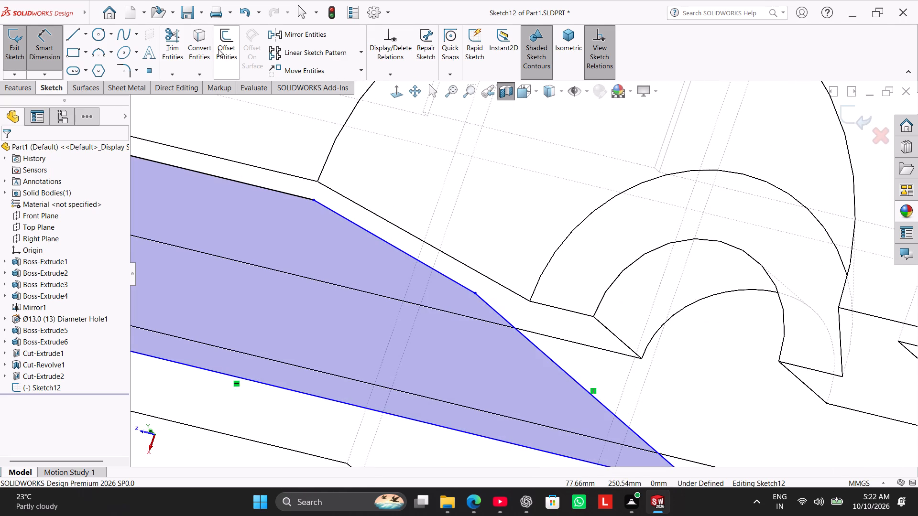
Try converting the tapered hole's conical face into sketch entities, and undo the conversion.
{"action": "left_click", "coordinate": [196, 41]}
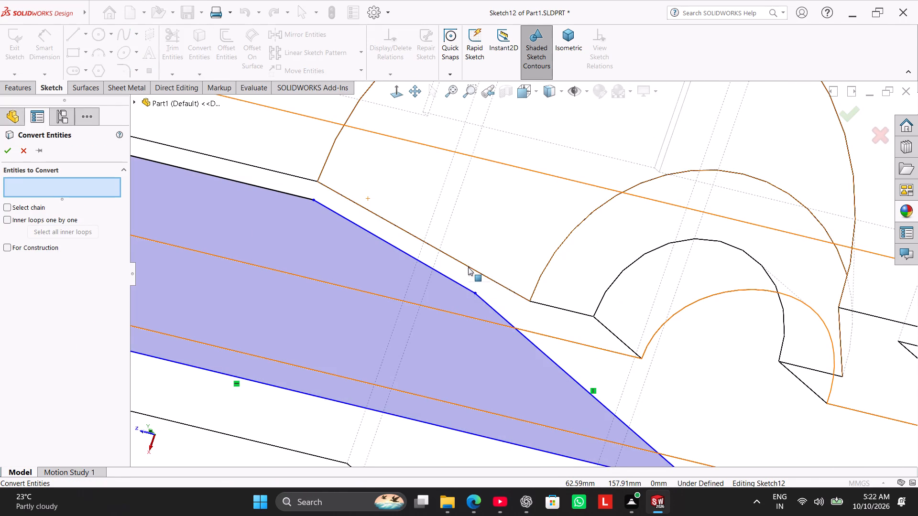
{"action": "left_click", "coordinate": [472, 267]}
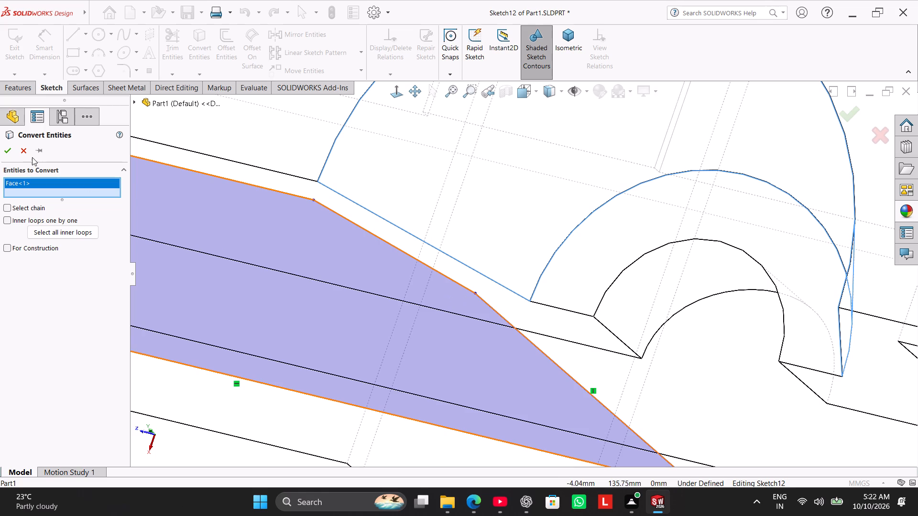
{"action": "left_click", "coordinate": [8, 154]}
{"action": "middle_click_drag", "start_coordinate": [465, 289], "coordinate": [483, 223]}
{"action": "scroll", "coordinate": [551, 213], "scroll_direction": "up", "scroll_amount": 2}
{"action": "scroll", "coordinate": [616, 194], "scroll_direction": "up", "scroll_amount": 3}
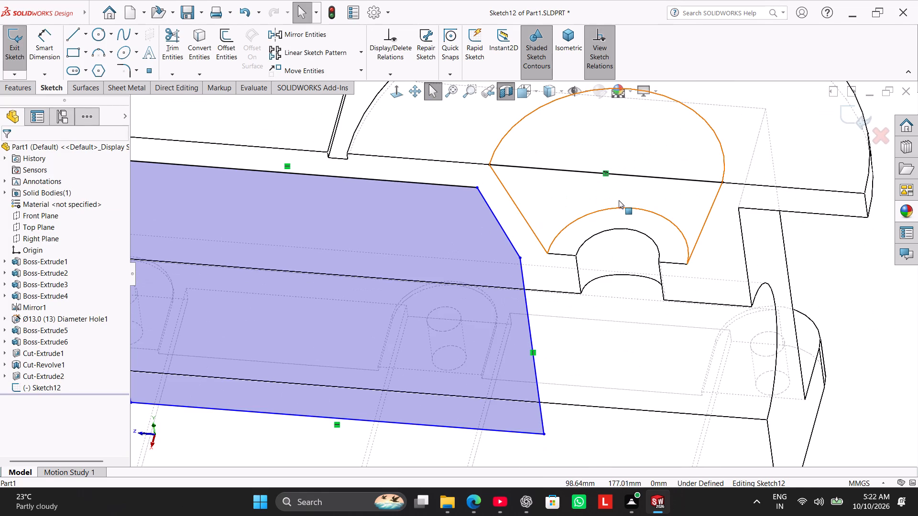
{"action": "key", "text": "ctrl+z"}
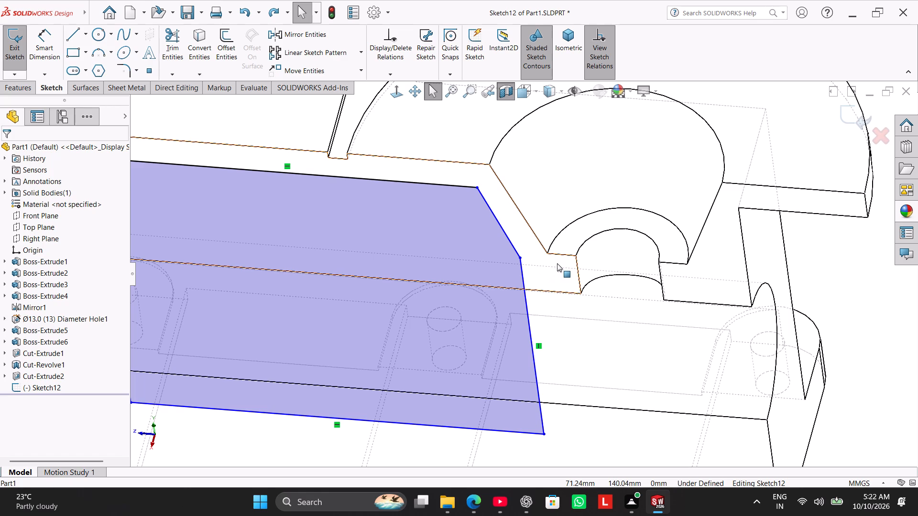
Pick the tapered hole's slanted edge beside the profile and start the Line command.
{"action": "scroll", "coordinate": [548, 235], "scroll_direction": "down", "scroll_amount": 3}
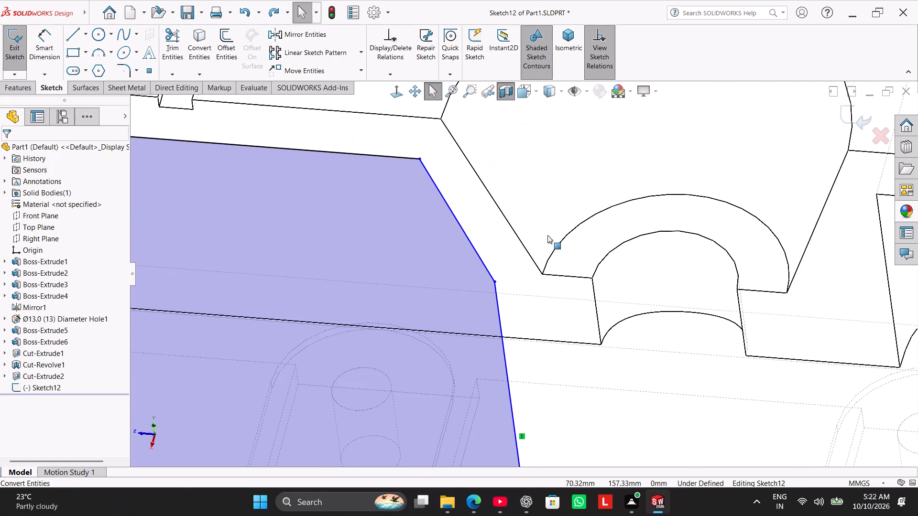
{"action": "left_click", "coordinate": [516, 235], "text": "ctrl"}
{"action": "triple_click", "coordinate": [520, 241], "text": "ctrl"}
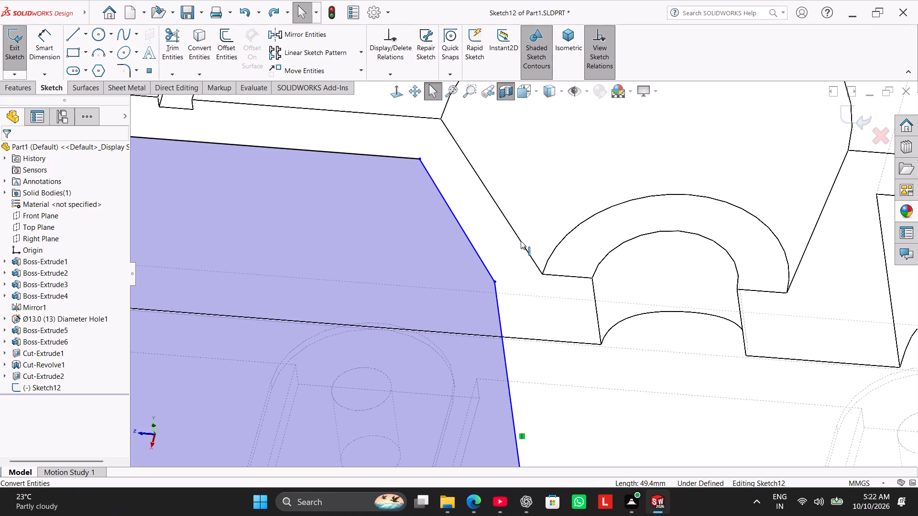
{"action": "triple_click", "coordinate": [521, 241], "text": "ctrl"}
{"action": "triple_click", "coordinate": [521, 241], "text": "ctrl"}
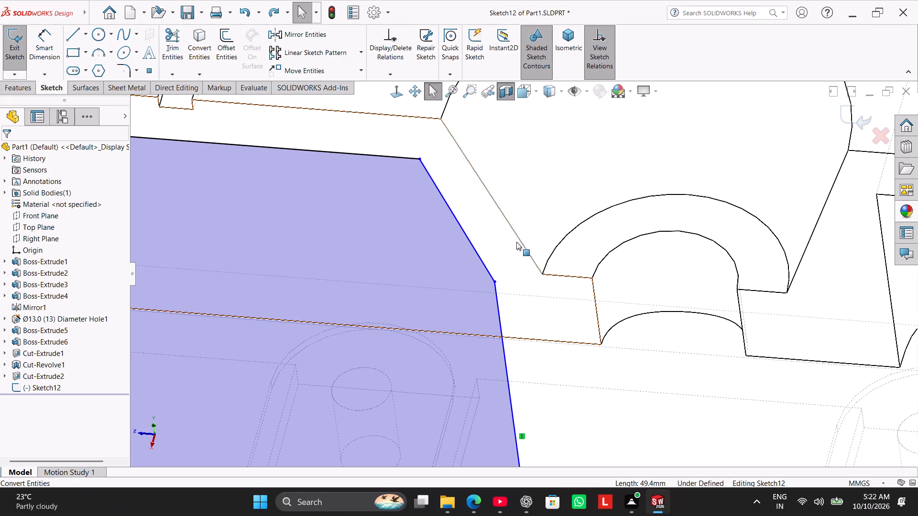
{"action": "left_click", "coordinate": [86, 38]}
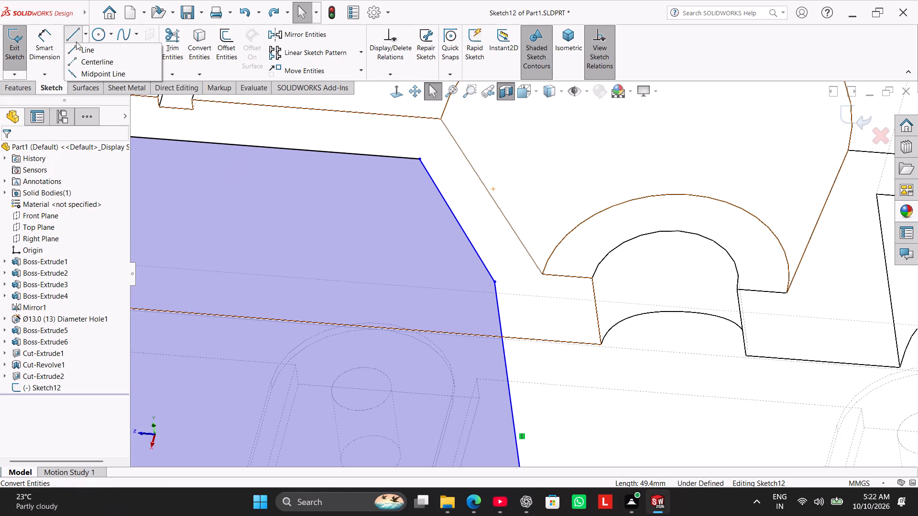
{"action": "left_click", "coordinate": [76, 42]}
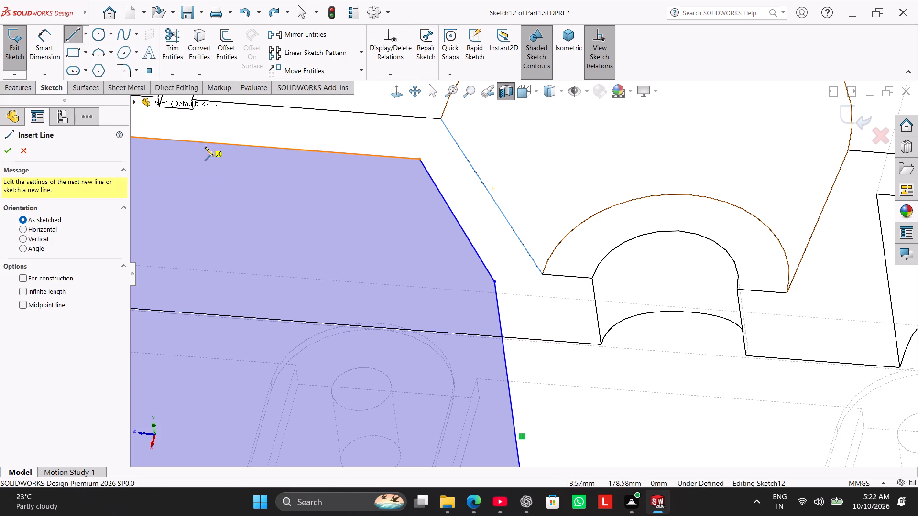
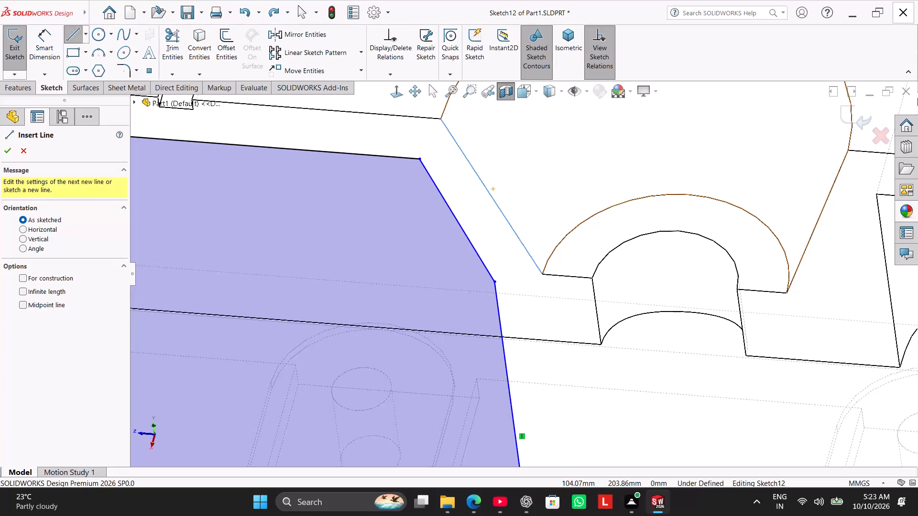
Turn off the section view and face the Right Plane profile sketch straight on.
{"action": "left_click", "coordinate": [503, 91]}
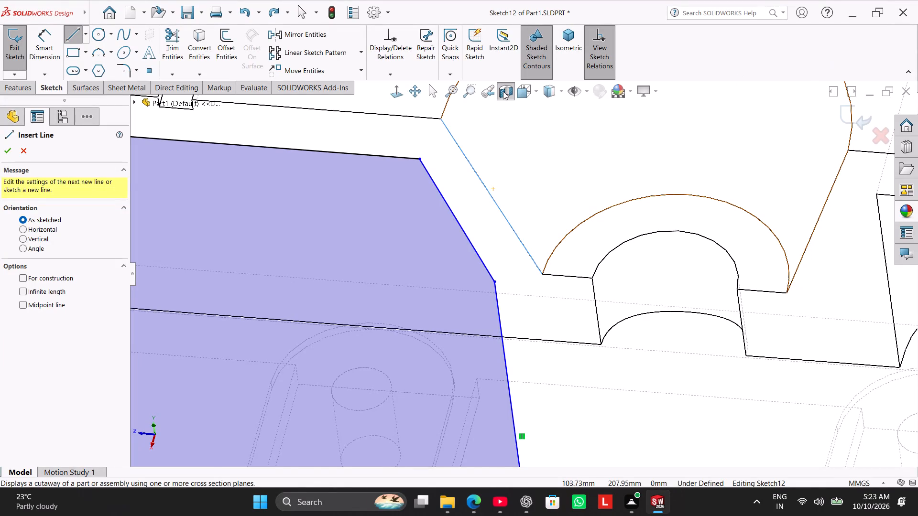
{"action": "middle_click_drag", "start_coordinate": [541, 256], "coordinate": [575, 197]}
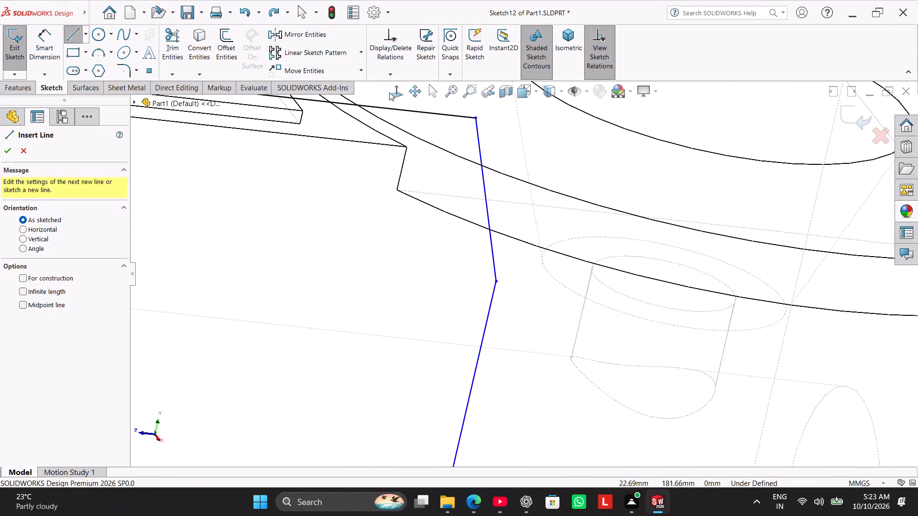
{"action": "left_click", "coordinate": [396, 93]}
{"action": "scroll", "coordinate": [609, 137], "scroll_direction": "down", "scroll_amount": 2}
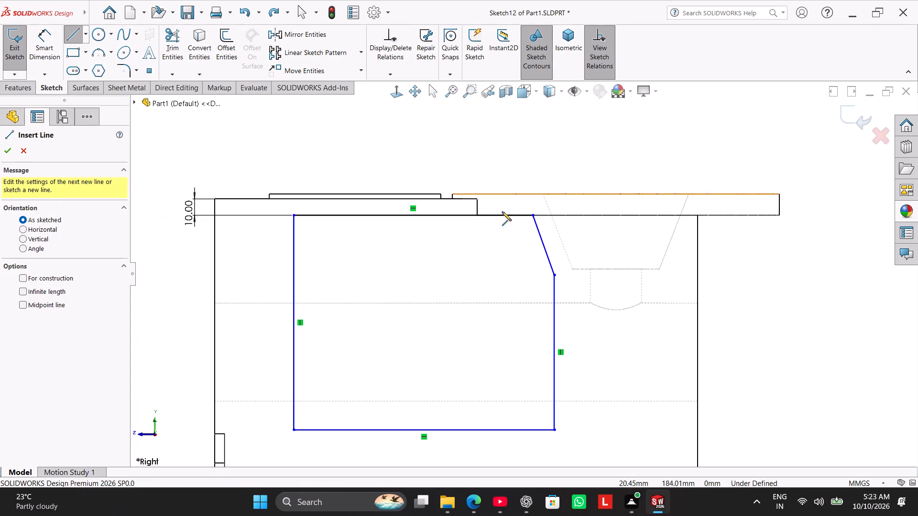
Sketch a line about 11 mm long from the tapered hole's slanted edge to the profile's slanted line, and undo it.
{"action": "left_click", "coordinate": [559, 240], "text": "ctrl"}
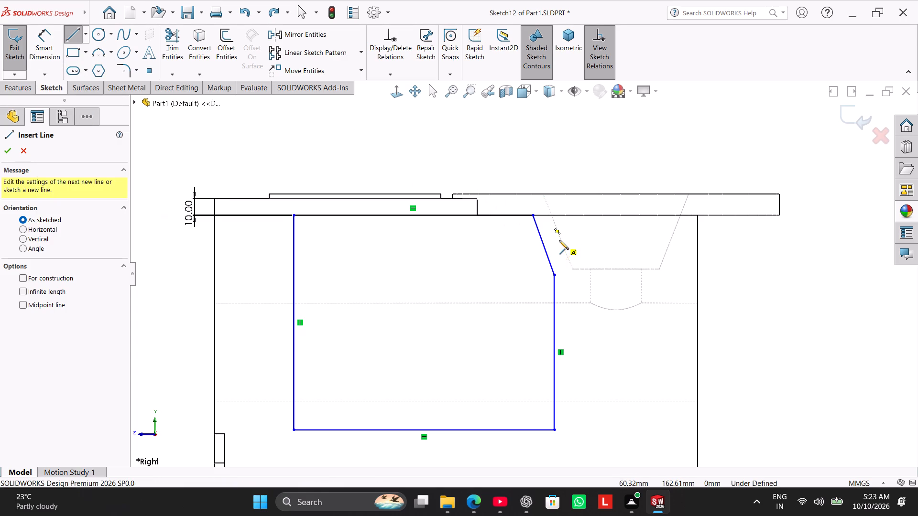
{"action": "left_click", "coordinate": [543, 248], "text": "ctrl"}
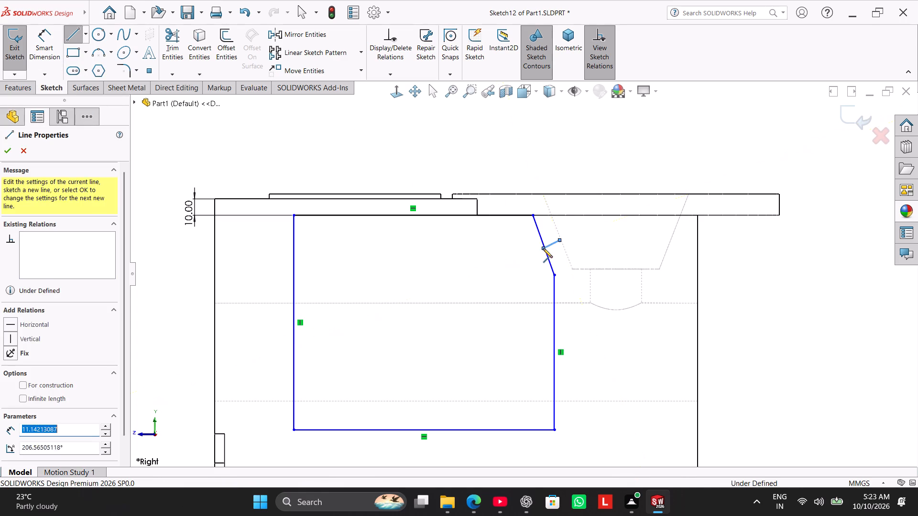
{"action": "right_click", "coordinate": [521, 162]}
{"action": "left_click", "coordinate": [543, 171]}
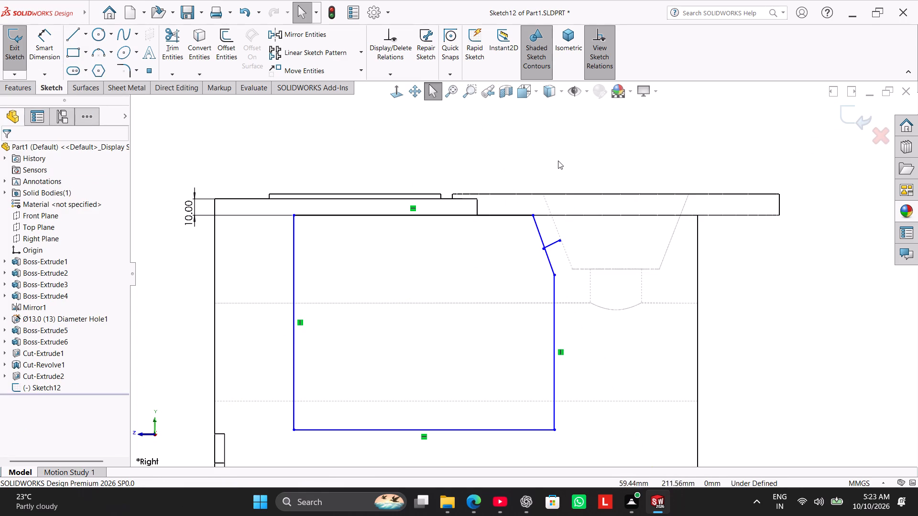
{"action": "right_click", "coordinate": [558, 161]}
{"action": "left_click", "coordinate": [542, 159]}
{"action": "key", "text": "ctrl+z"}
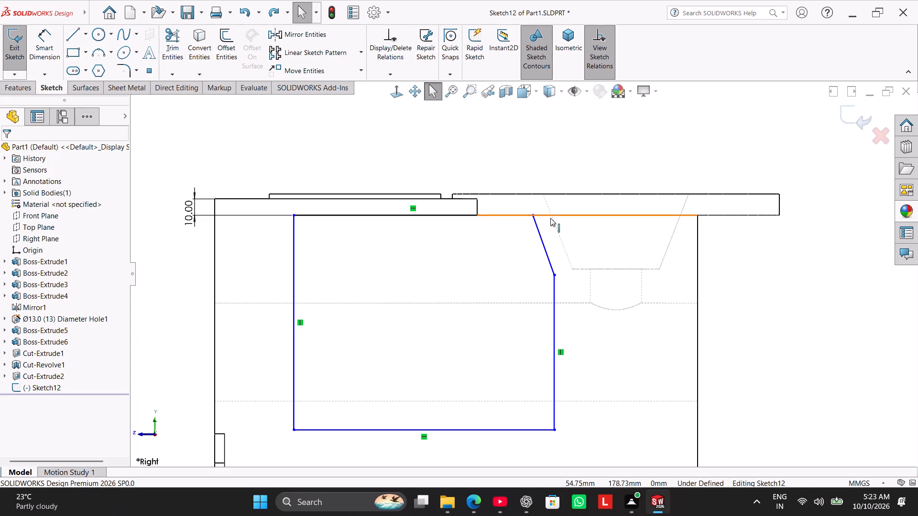
Make the profile's slanted line parallel to the tapered hole's adjacent slanted silhouette edge.
{"action": "left_click", "coordinate": [559, 236], "text": "ctrl"}
{"action": "left_click", "coordinate": [544, 242], "text": "ctrl"}
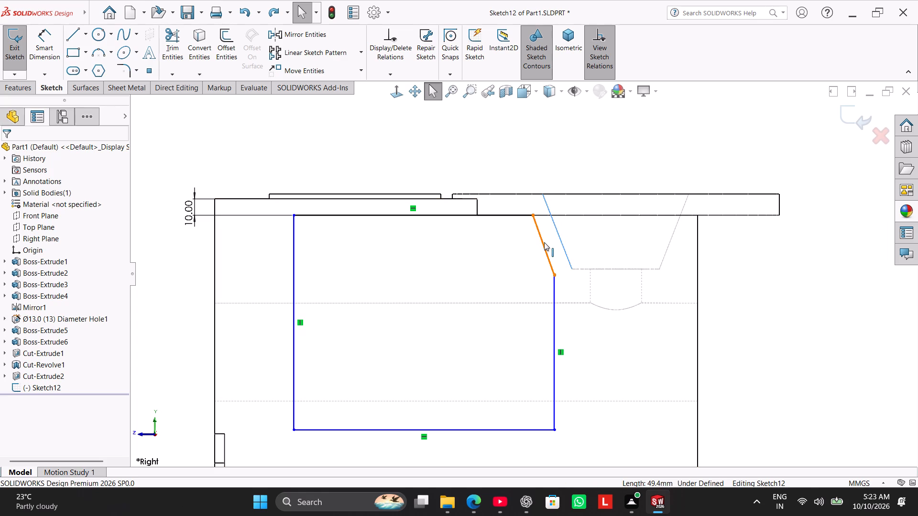
{"action": "left_click", "coordinate": [31, 345]}
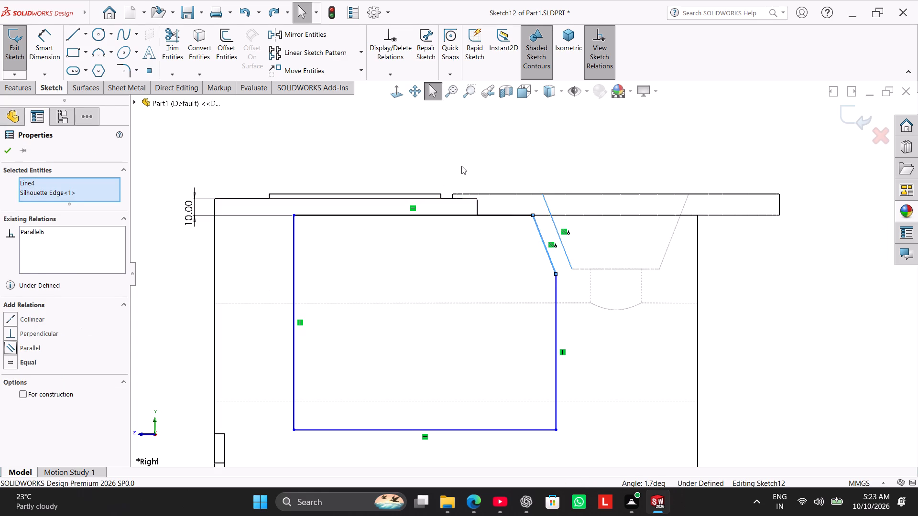
{"action": "left_click", "coordinate": [462, 163]}
Dimension the gap between the profile's slanted line and the tapered hole's slanted edge as 10 mm.
{"action": "left_click", "coordinate": [37, 42]}
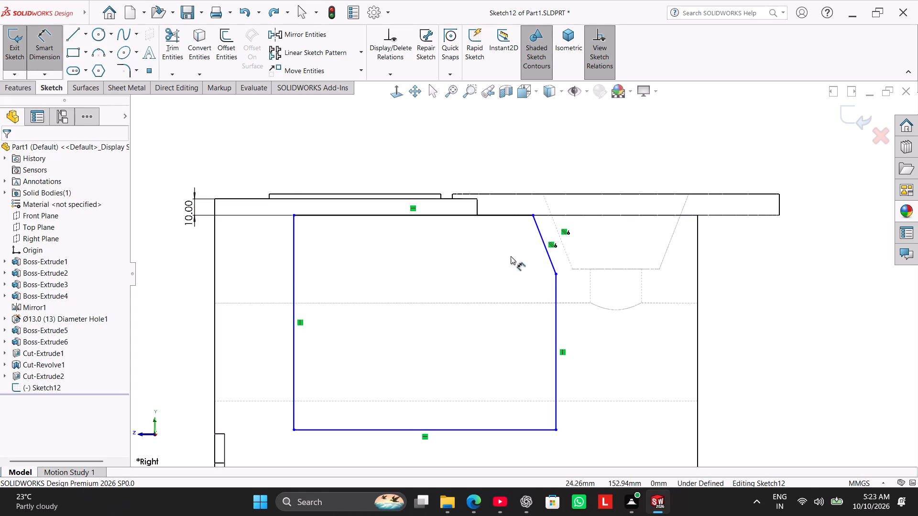
{"action": "left_click", "coordinate": [548, 246]}
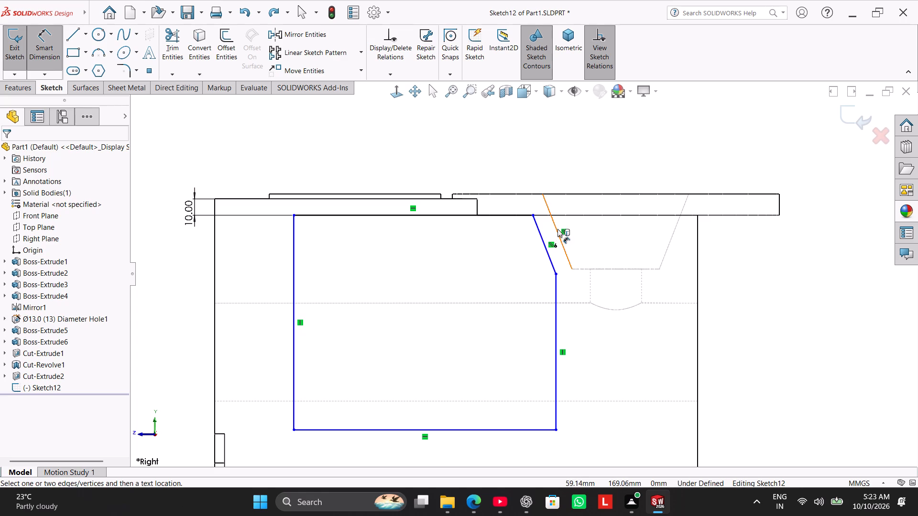
{"action": "left_click", "coordinate": [557, 229]}
{"action": "left_click", "coordinate": [540, 236]}
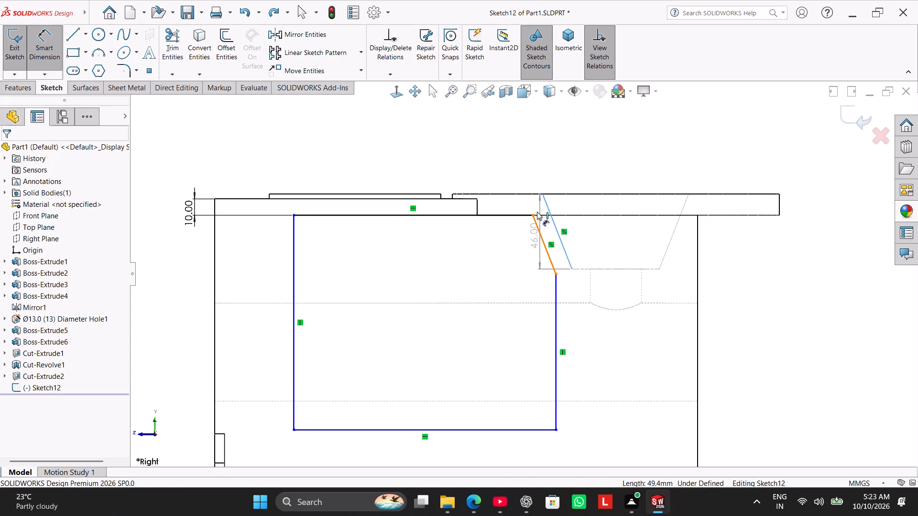
{"action": "left_click", "coordinate": [524, 175]}
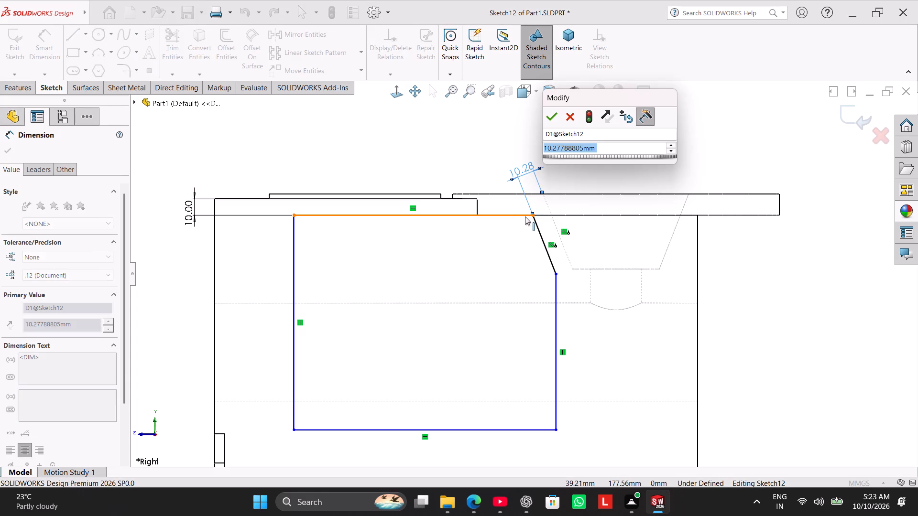
{"action": "type", "text": "10"}
{"action": "key", "text": "Return"}
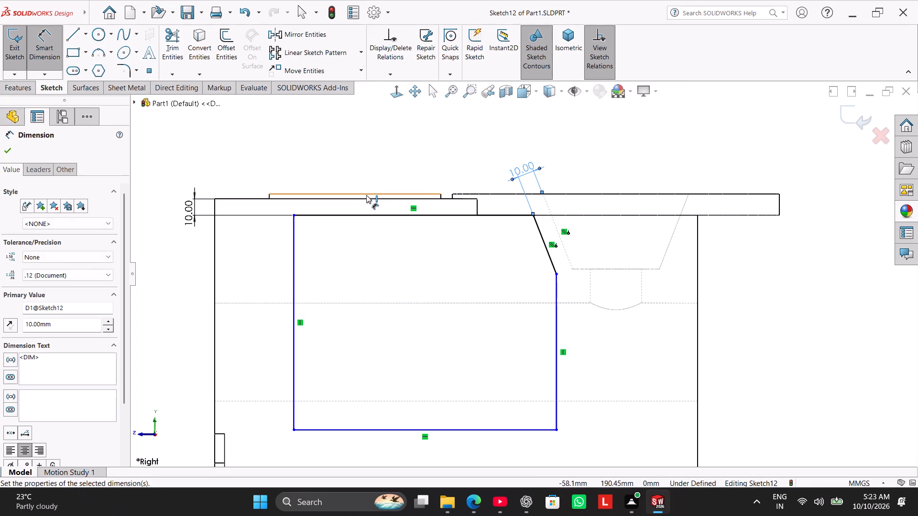
Dimension the profile's vertical line farthest from the tapered hole 18 mm inside the block's adjacent outer edge.
{"action": "scroll", "coordinate": [322, 262], "scroll_direction": "up", "scroll_amount": 1}
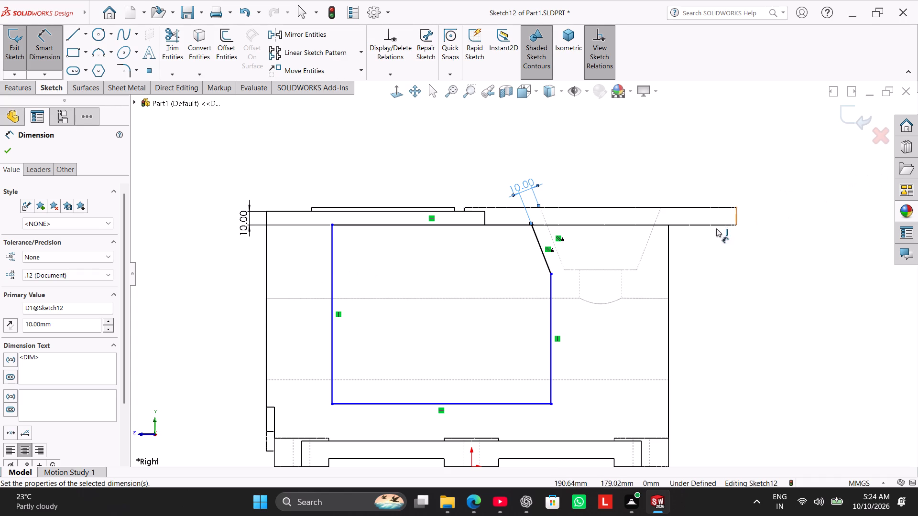
{"action": "left_click", "coordinate": [330, 257]}
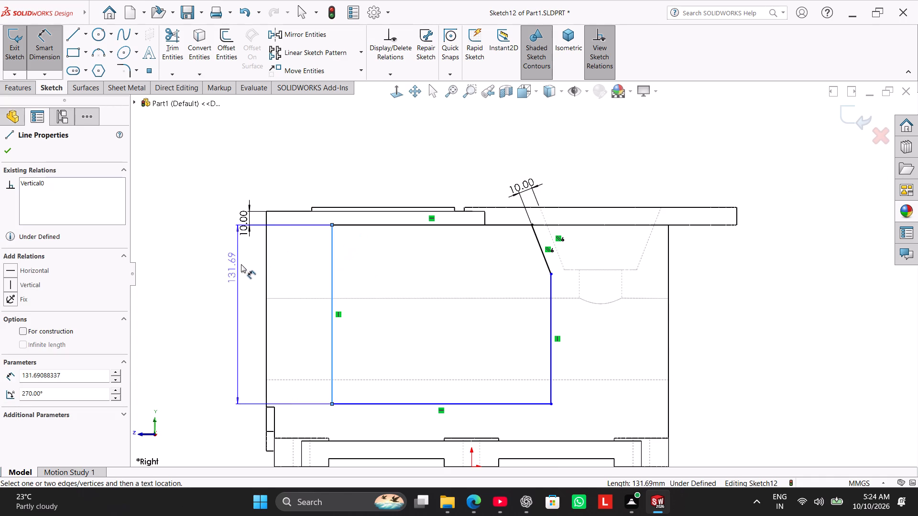
{"action": "left_click", "coordinate": [267, 268]}
{"action": "left_click", "coordinate": [291, 270]}
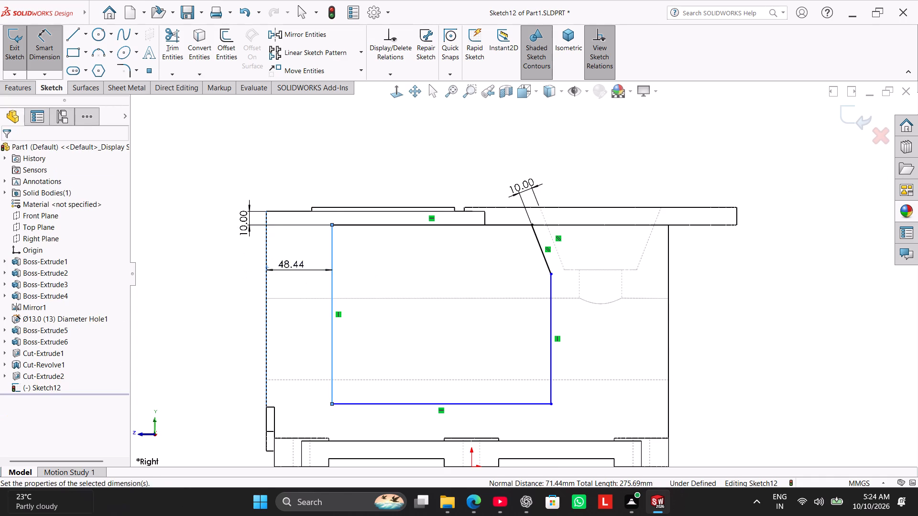
{"action": "key", "text": "1"}
{"action": "key", "text": "8"}
{"action": "key", "text": "Return"}
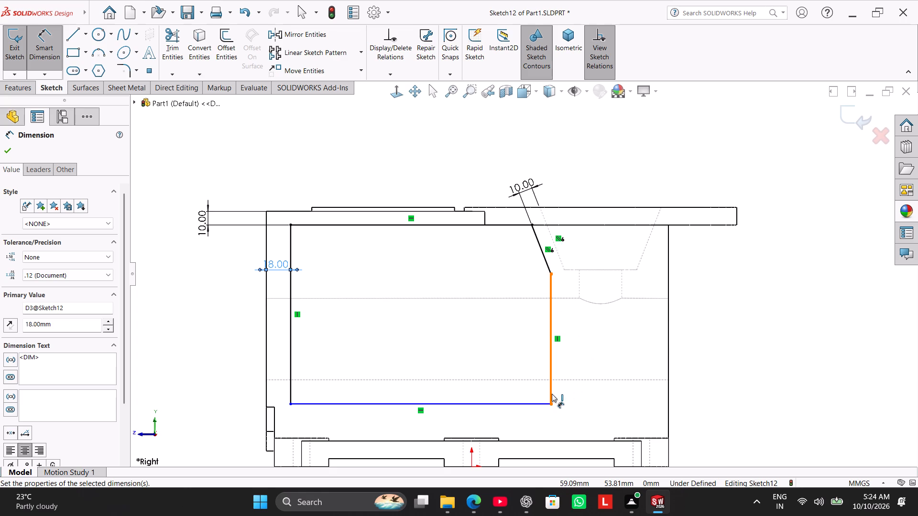
Dimension the profile's bottom line 13 mm above the recessed underside edge of the base plate.
{"action": "left_click", "coordinate": [522, 457]}
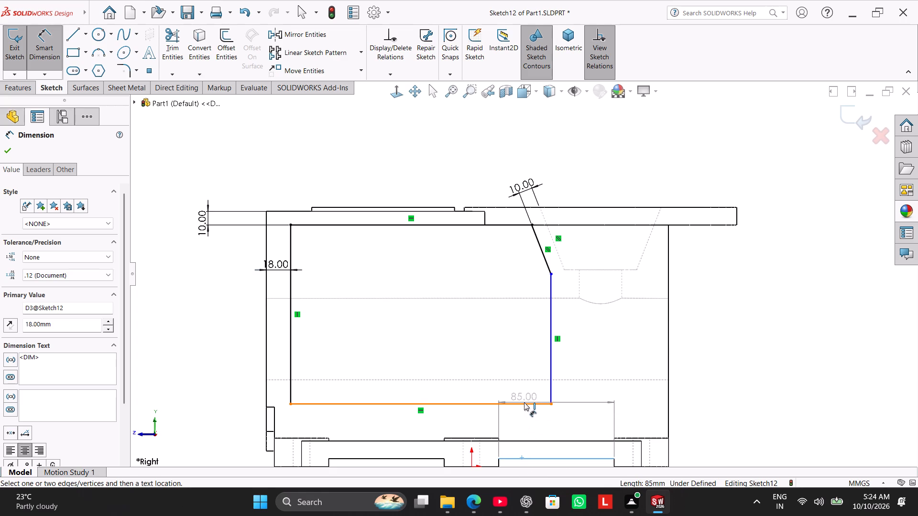
{"action": "left_click", "coordinate": [526, 403]}
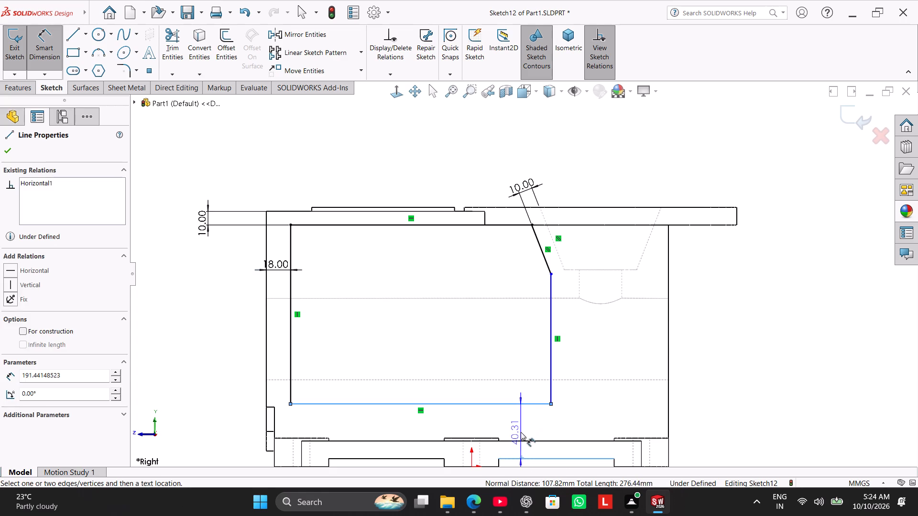
{"action": "left_click", "coordinate": [521, 432]}
{"action": "type", "text": "13"}
{"action": "key", "text": "Return"}
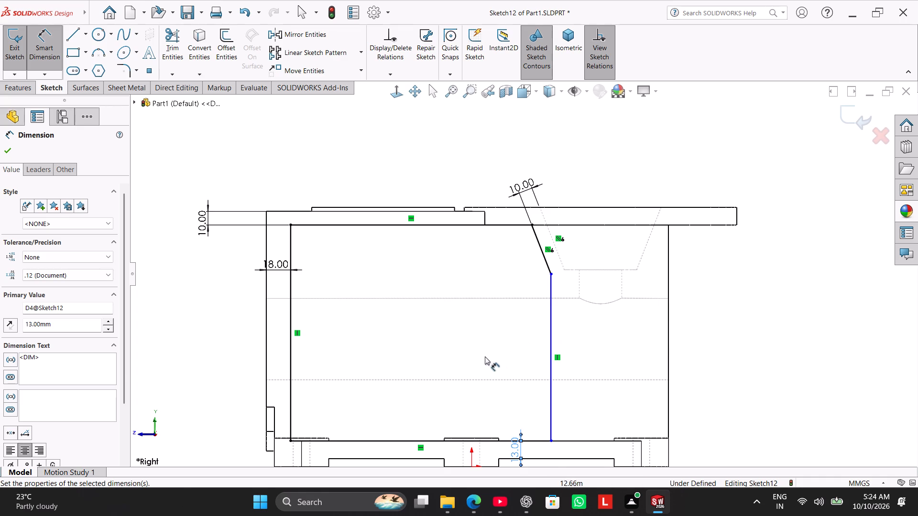
Set the distance between the profile's two vertical lines to 191 mm and leave the dimension tool.
{"action": "scroll", "coordinate": [475, 349], "scroll_direction": "up", "scroll_amount": 3}
{"action": "scroll", "coordinate": [475, 349], "scroll_direction": "down", "scroll_amount": 3}
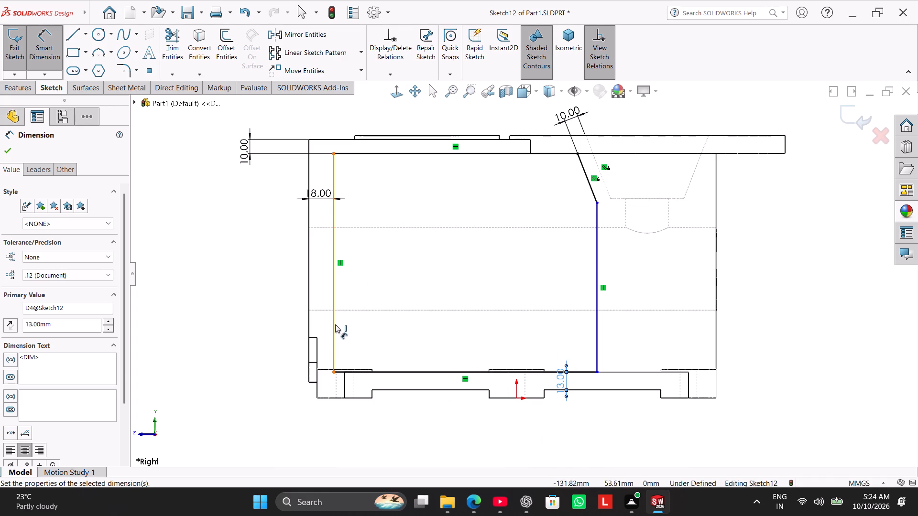
{"action": "left_click", "coordinate": [334, 307]}
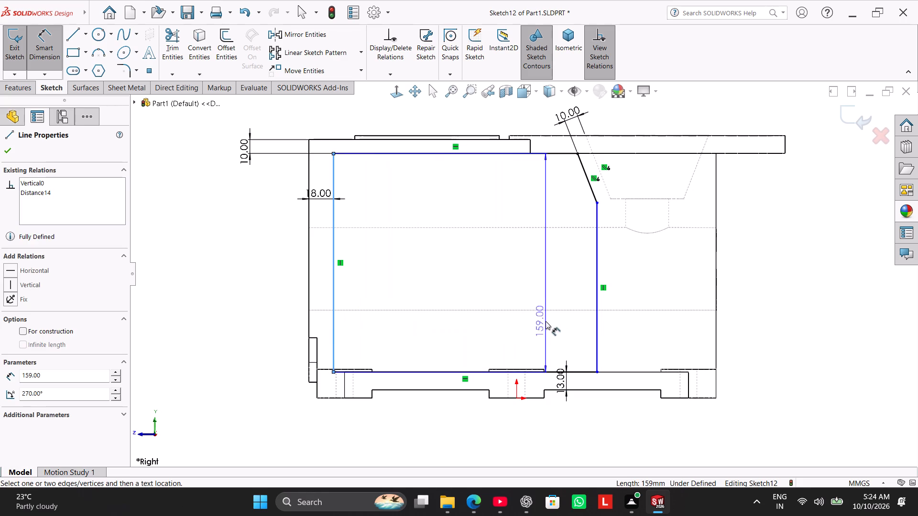
{"action": "left_click", "coordinate": [596, 334]}
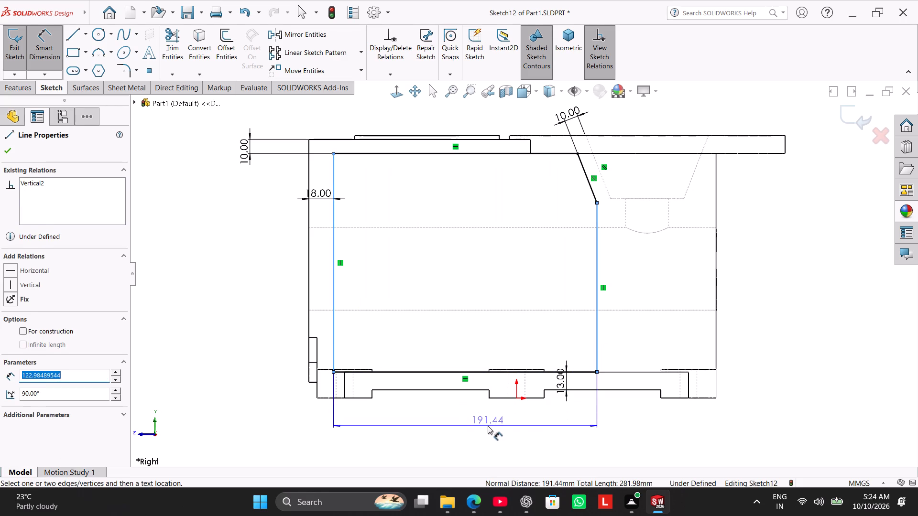
{"action": "left_click", "coordinate": [488, 426]}
{"action": "type", "text": "191"}
{"action": "key", "text": "Return"}
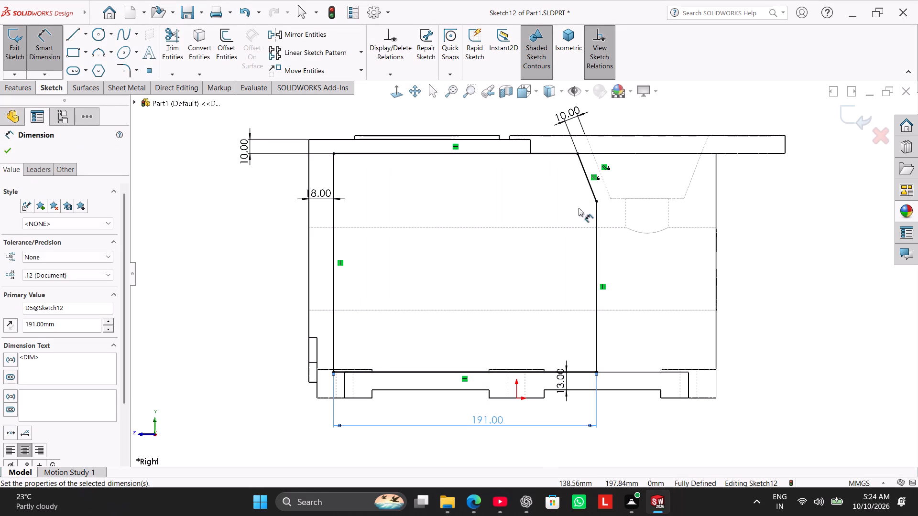
{"action": "scroll", "coordinate": [245, 344], "scroll_direction": "up", "scroll_amount": 2}
{"action": "right_click", "coordinate": [223, 319]}
{"action": "left_click", "coordinate": [276, 354]}
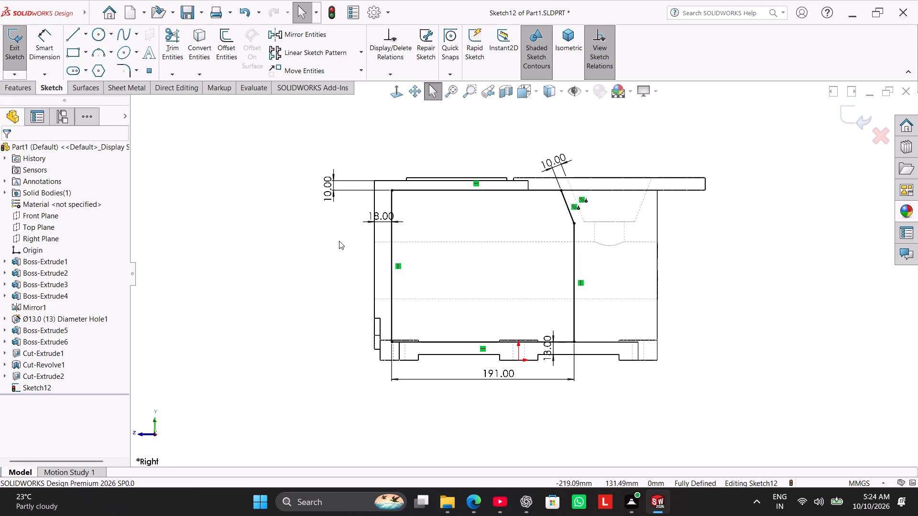
Switch the model's display style back to Shaded With Edges.
{"action": "middle_click_drag", "start_coordinate": [353, 243], "coordinate": [390, 310]}
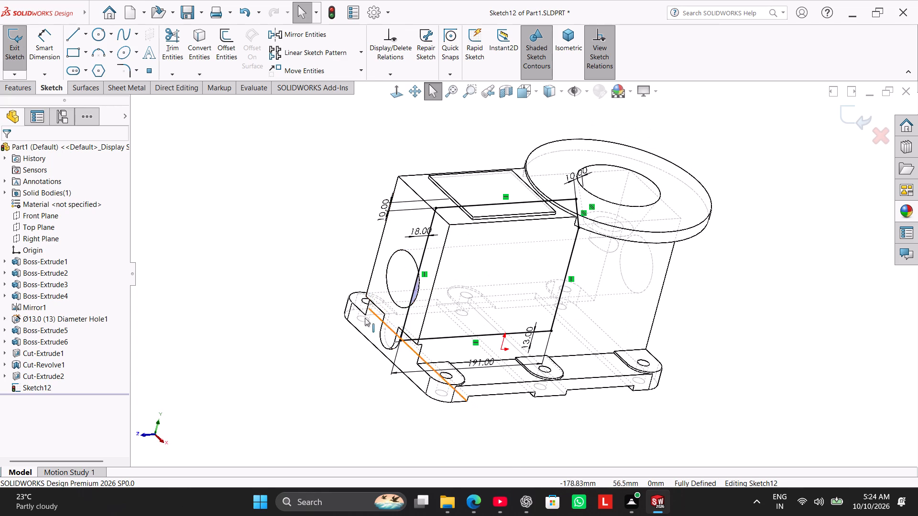
{"action": "left_click", "coordinate": [395, 97]}
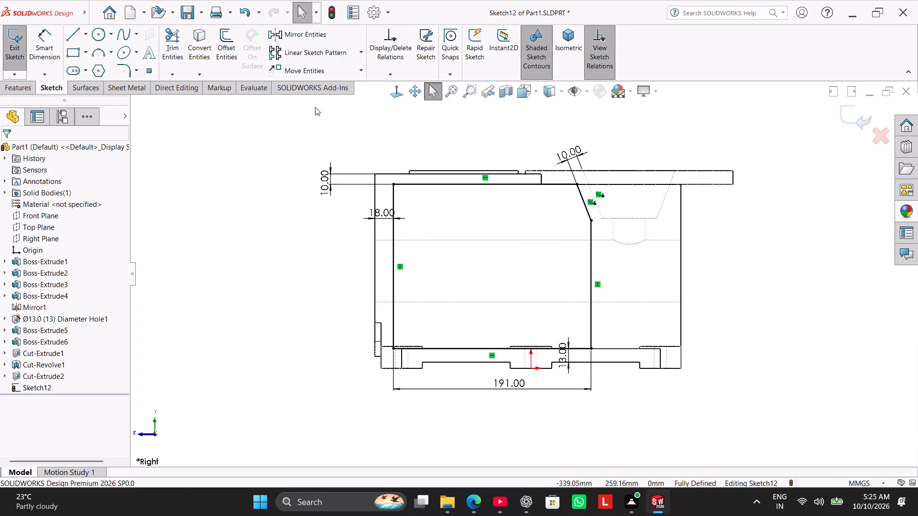
{"action": "left_click", "coordinate": [560, 92]}
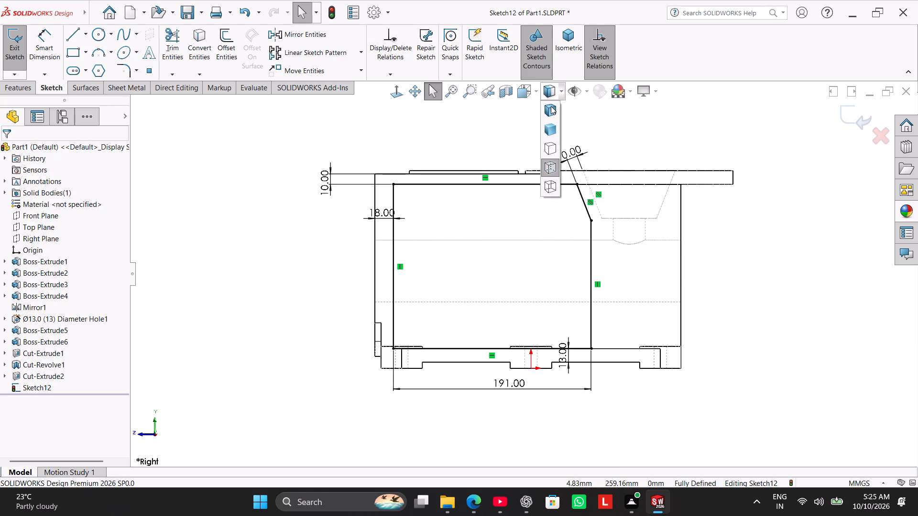
{"action": "left_click", "coordinate": [551, 106]}
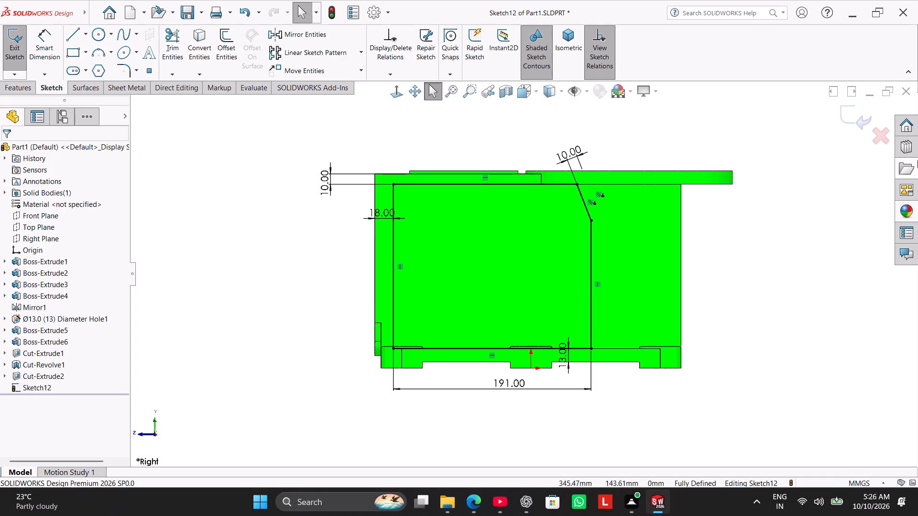
Cut-extrude the Right Plane profile through the block as a Mid Plane cut 87 mm deep.
{"action": "middle_click_drag", "start_coordinate": [281, 188], "coordinate": [312, 271]}
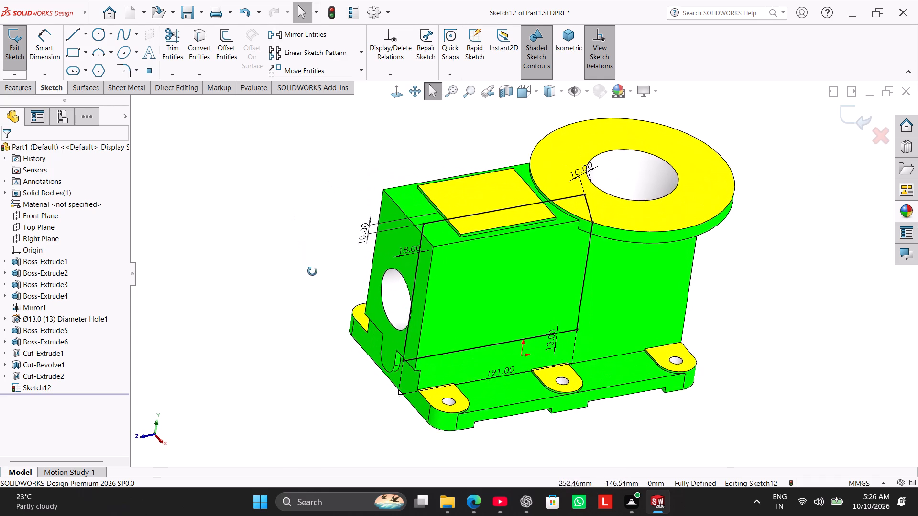
{"action": "middle_click_drag", "start_coordinate": [312, 271], "coordinate": [319, 295]}
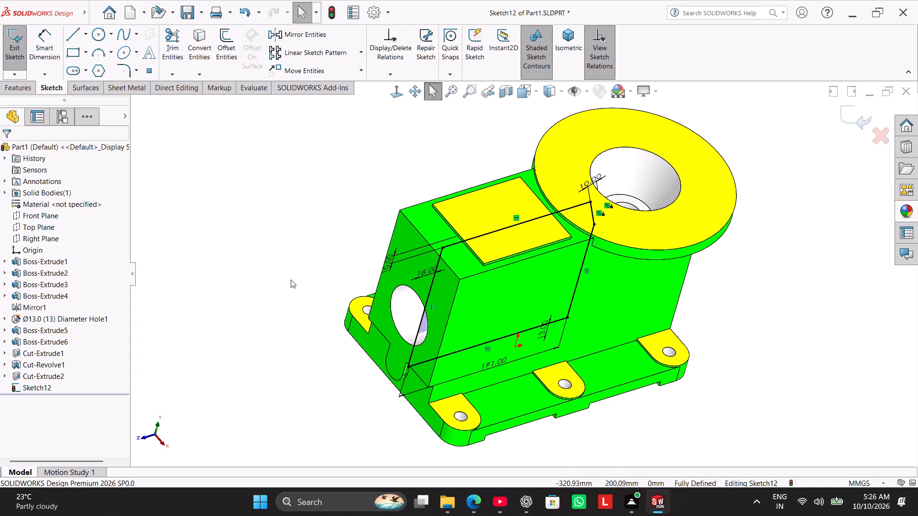
{"action": "left_click", "coordinate": [26, 88]}
{"action": "left_click", "coordinate": [170, 44]}
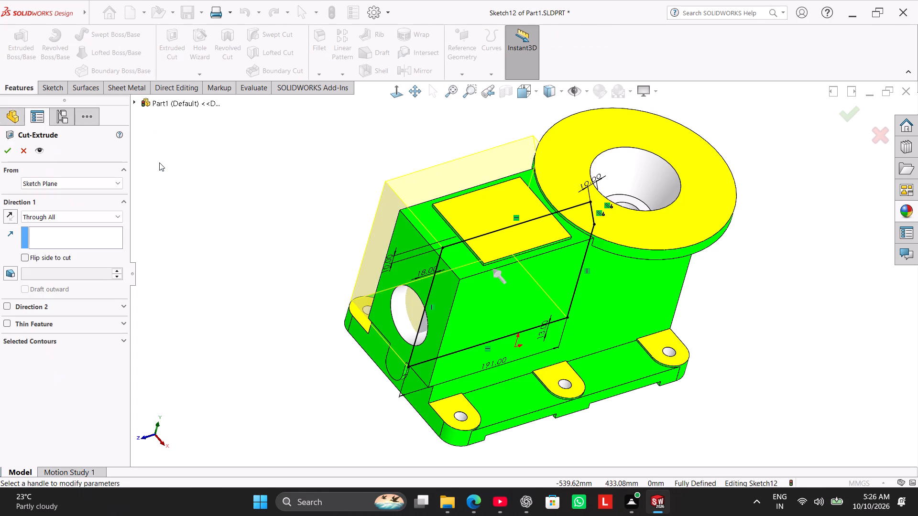
{"action": "left_click", "coordinate": [72, 214]}
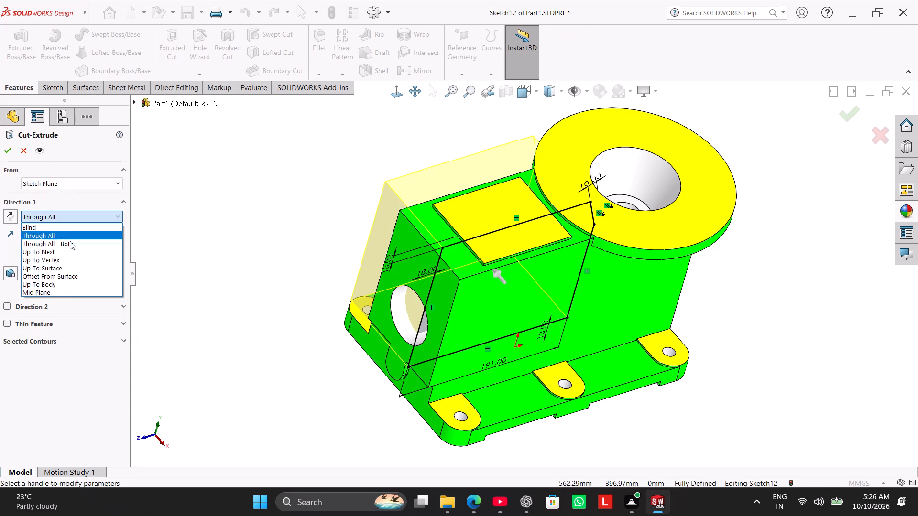
{"action": "left_click", "coordinate": [77, 294]}
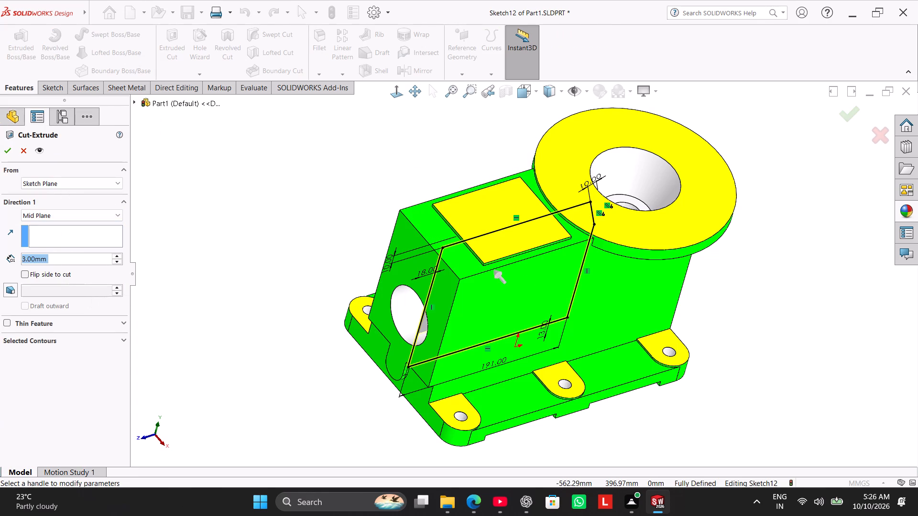
{"action": "key", "text": "8"}
{"action": "key", "text": "7"}
{"action": "key", "text": "Return"}
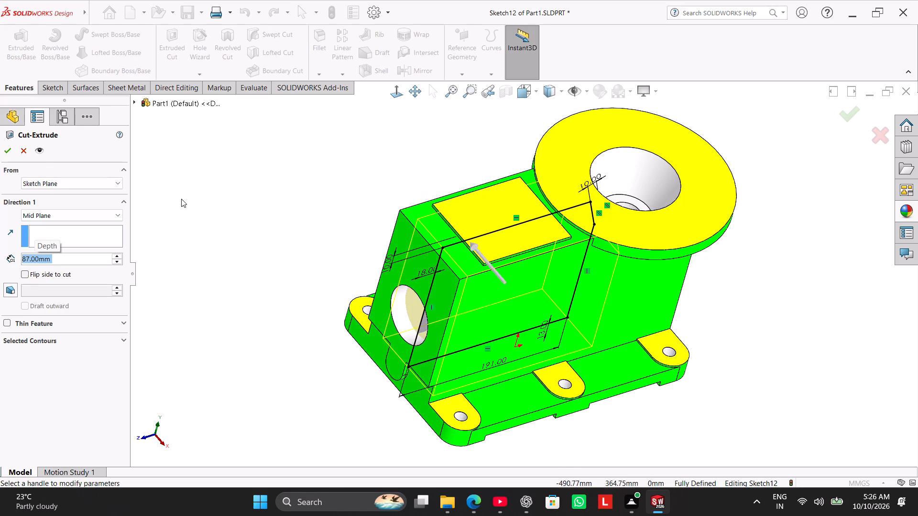
{"action": "left_click", "coordinate": [8, 149]}
{"action": "left_click", "coordinate": [194, 208]}
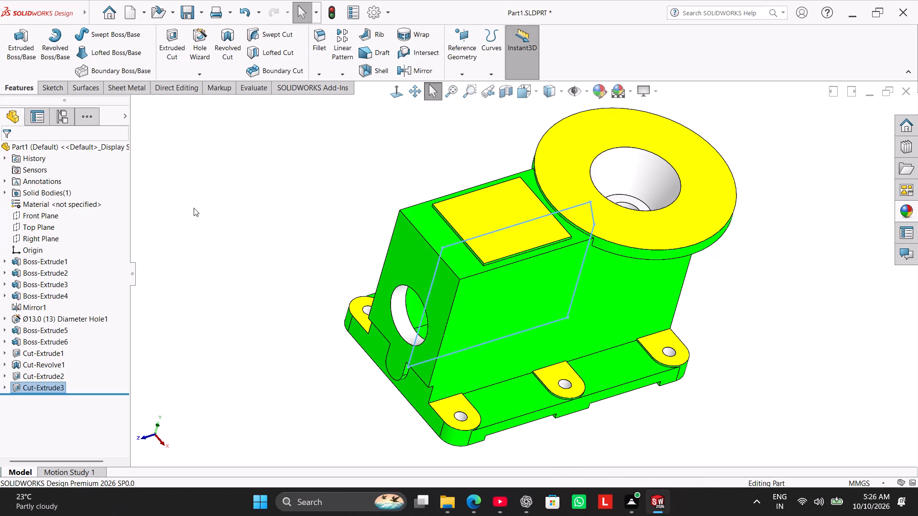
Start a sketch on the block's bored end face and draw a corner rectangle about 76 by 103 mm around the bore.
{"action": "middle_click_drag", "start_coordinate": [283, 238], "coordinate": [327, 161]}
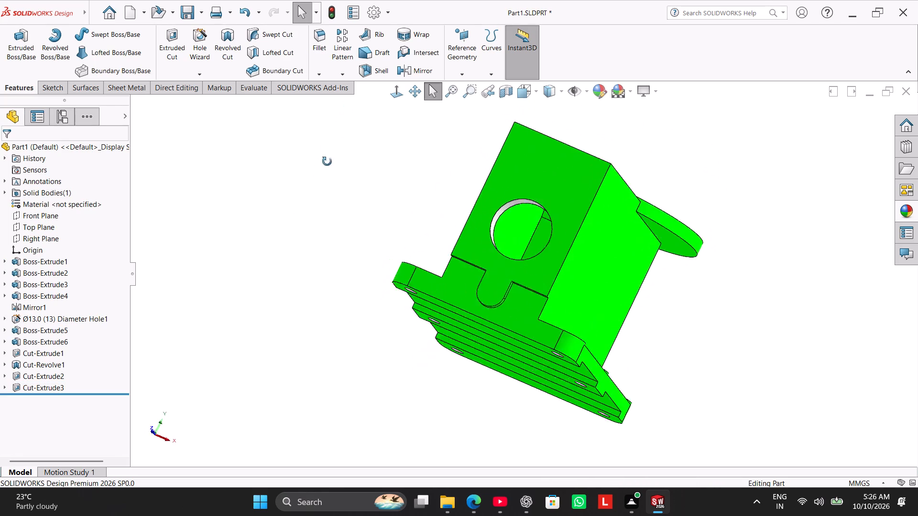
{"action": "middle_click_drag", "start_coordinate": [327, 161], "coordinate": [292, 282]}
{"action": "right_click", "coordinate": [434, 312]}
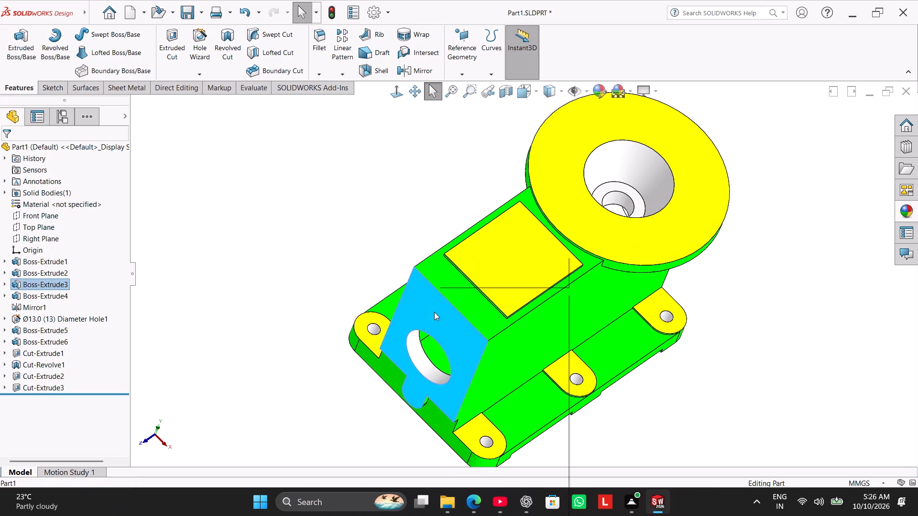
{"action": "left_click", "coordinate": [458, 277]}
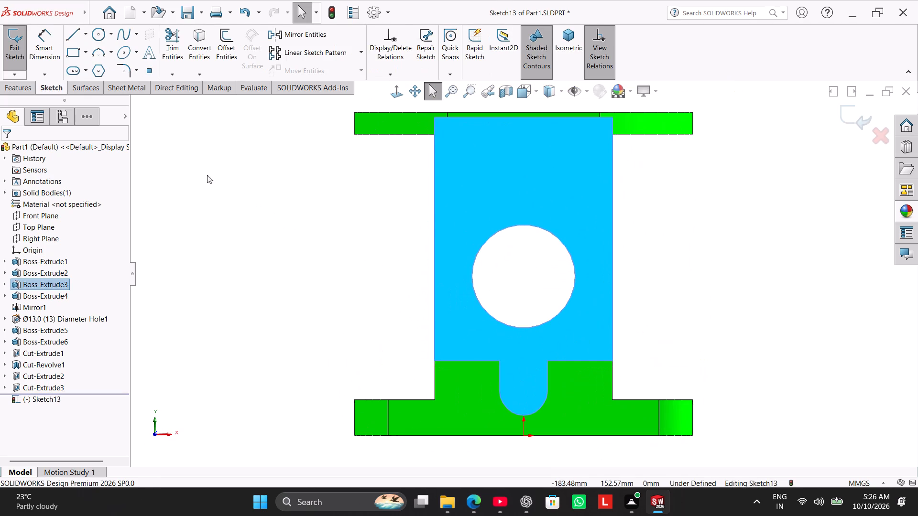
{"action": "left_click", "coordinate": [73, 55]}
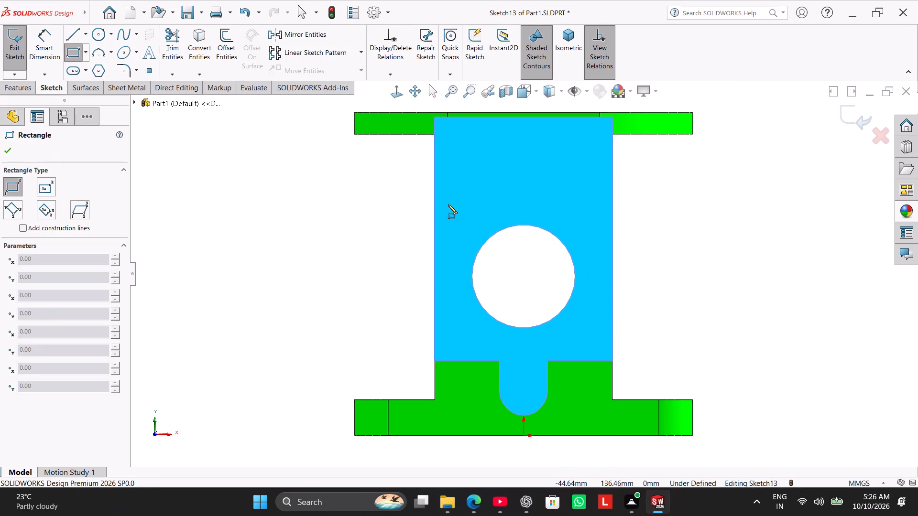
{"action": "left_click", "coordinate": [459, 167]}
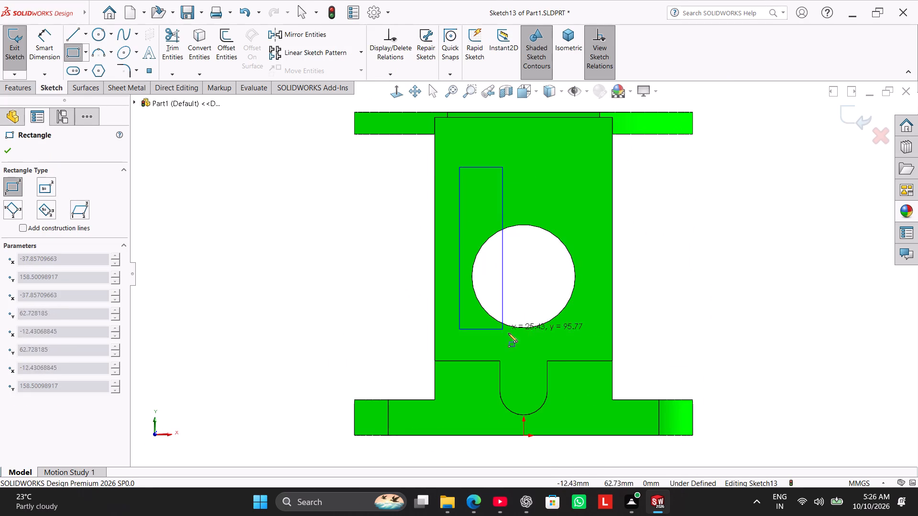
{"action": "left_click", "coordinate": [588, 342]}
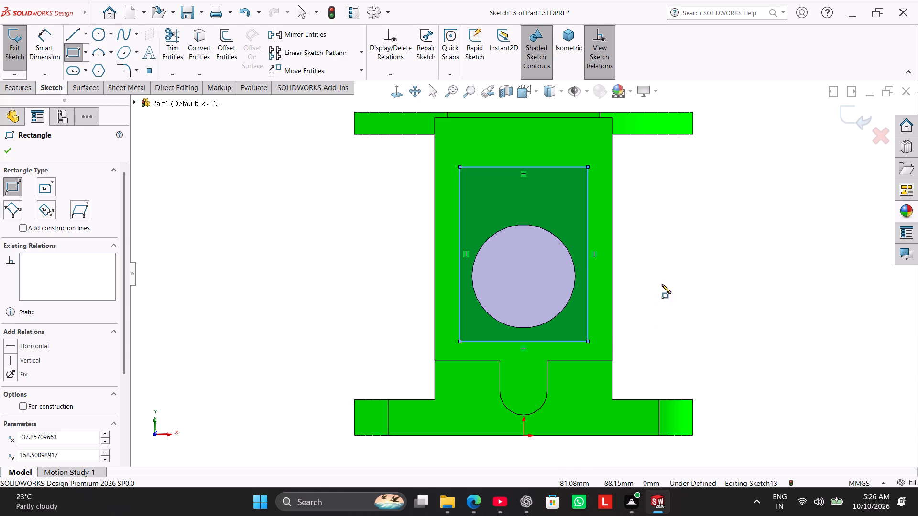
{"action": "right_click", "coordinate": [667, 276]}
{"action": "left_click", "coordinate": [698, 286]}
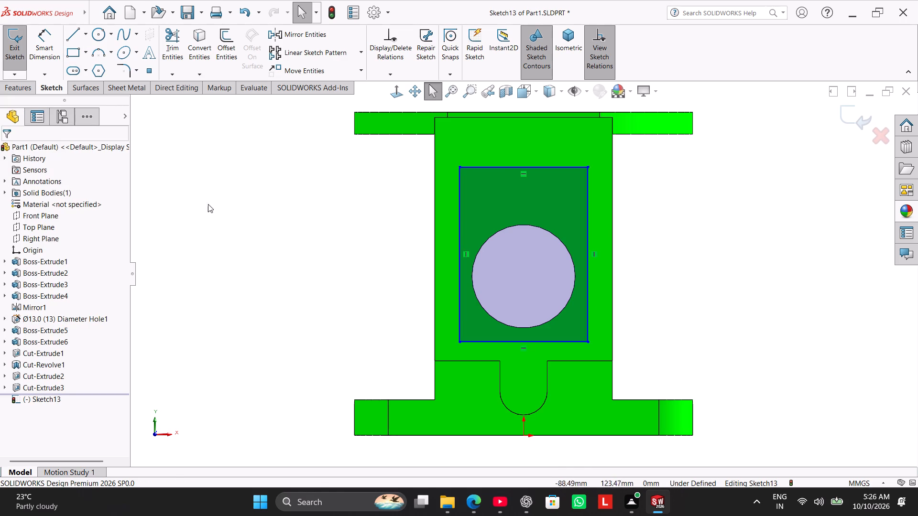
Dimension the rectangle's top line to a width of 70 mm.
{"action": "left_click", "coordinate": [44, 47]}
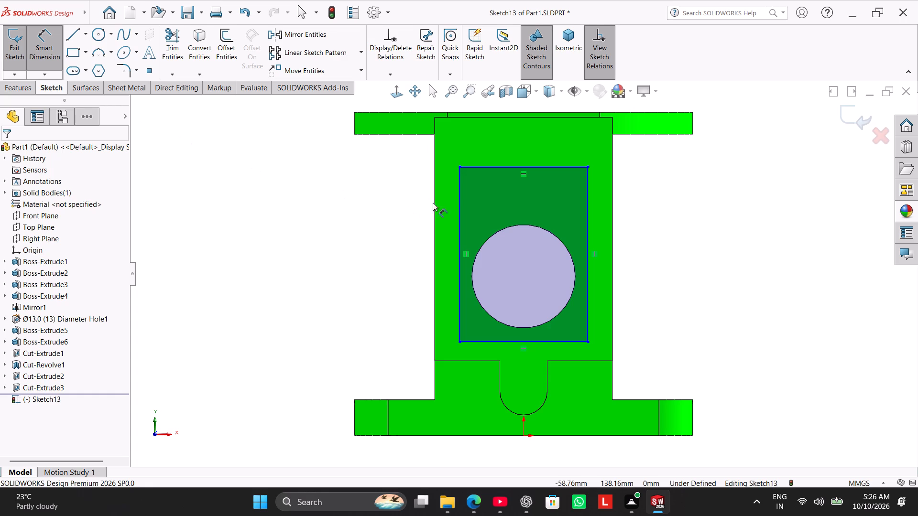
{"action": "left_click", "coordinate": [505, 167]}
{"action": "left_click", "coordinate": [507, 152]}
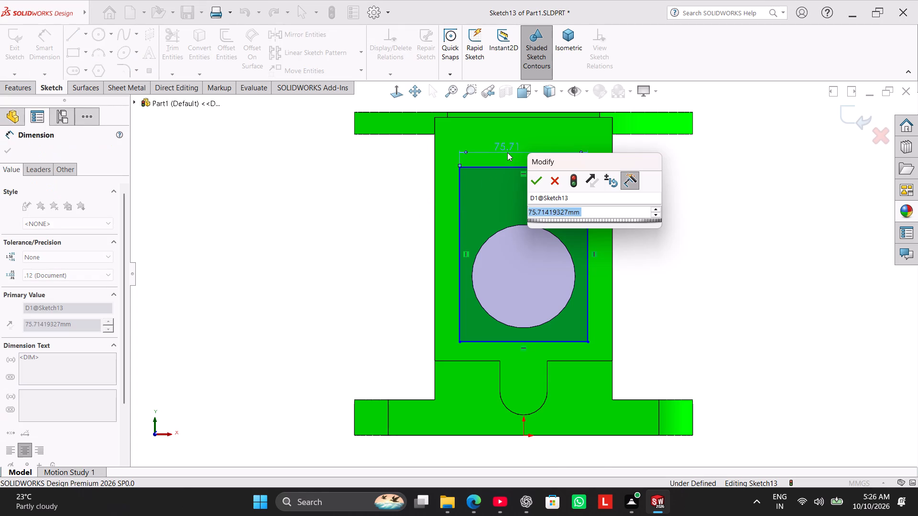
{"action": "type", "text": "70"}
{"action": "key", "text": "Return"}
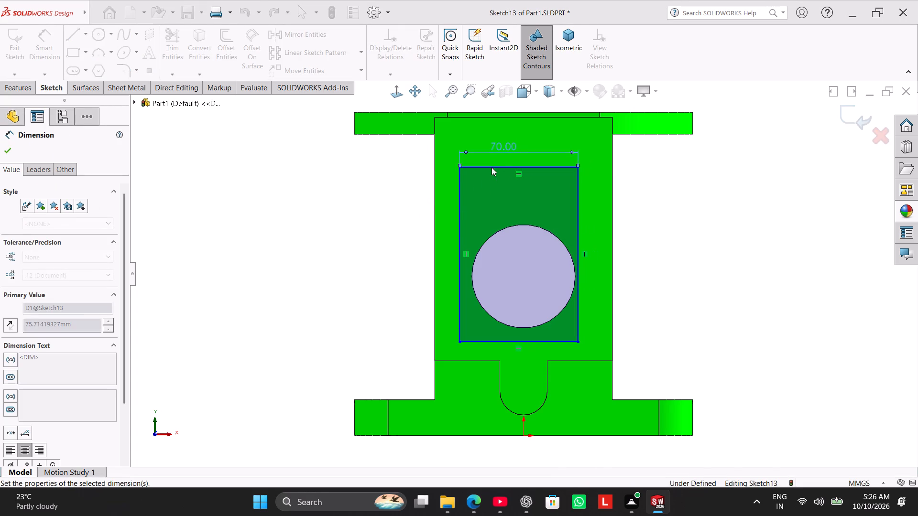
Dimension the rectangle's vertical side to a height of 116 mm and leave the dimension tool.
{"action": "left_click", "coordinate": [459, 212]}
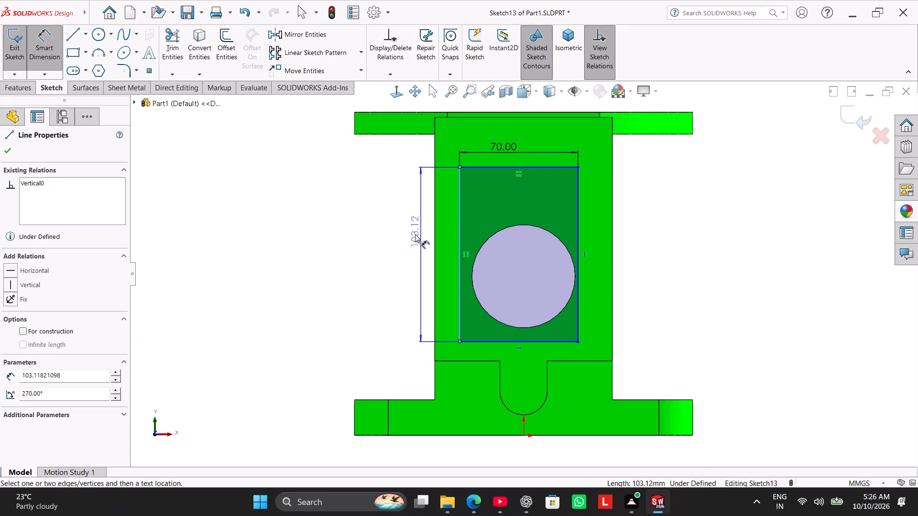
{"action": "left_click", "coordinate": [415, 234]}
{"action": "type", "text": "116"}
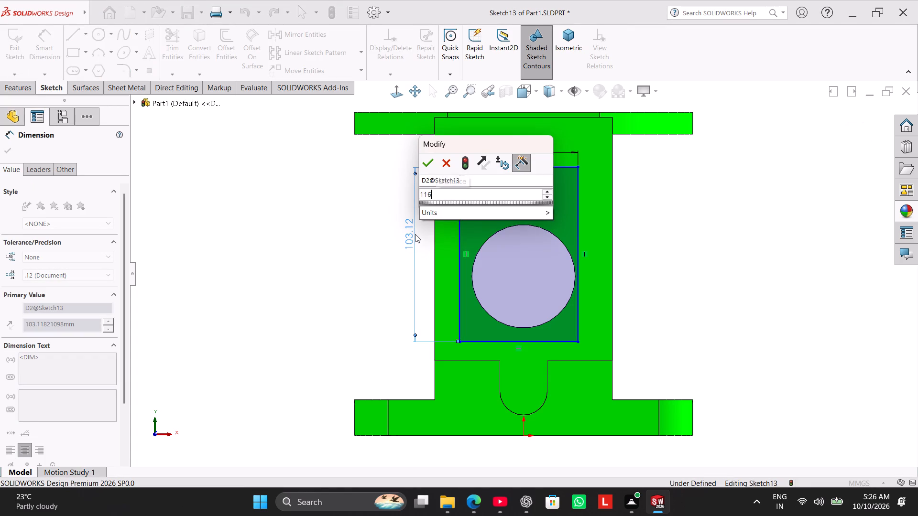
{"action": "key", "text": "Return"}
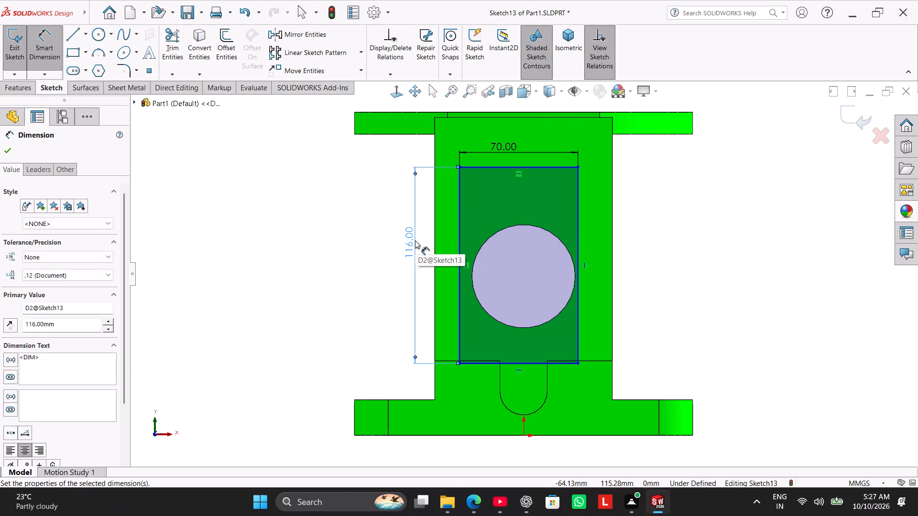
{"action": "right_click", "coordinate": [337, 258]}
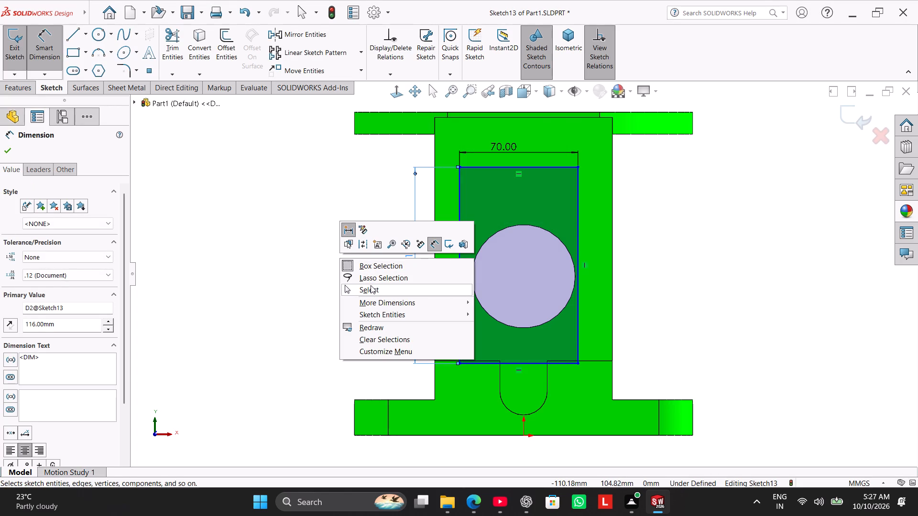
{"action": "left_click", "coordinate": [371, 285]}
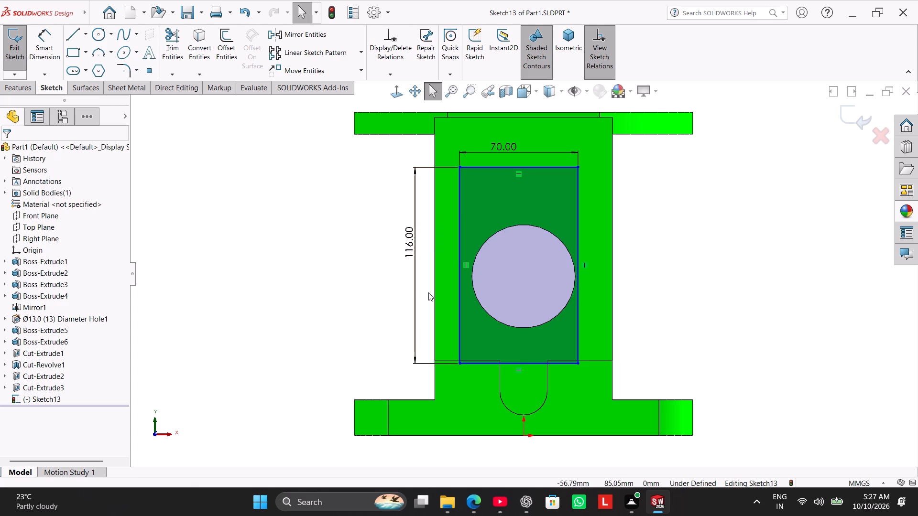
Dimension the midpoint of the rectangle's right side 116 mm vertically above the origin and leave the dimension tool.
{"action": "left_click", "coordinate": [45, 45]}
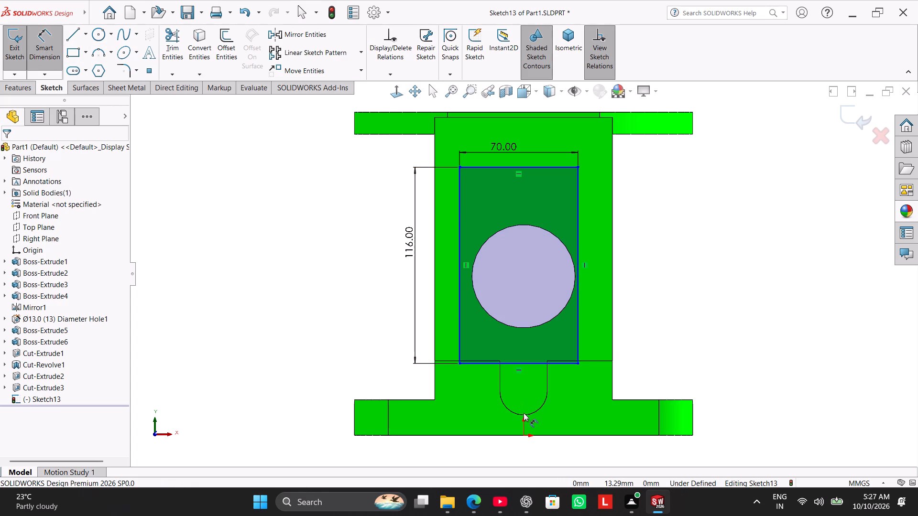
{"action": "left_click", "coordinate": [525, 435]}
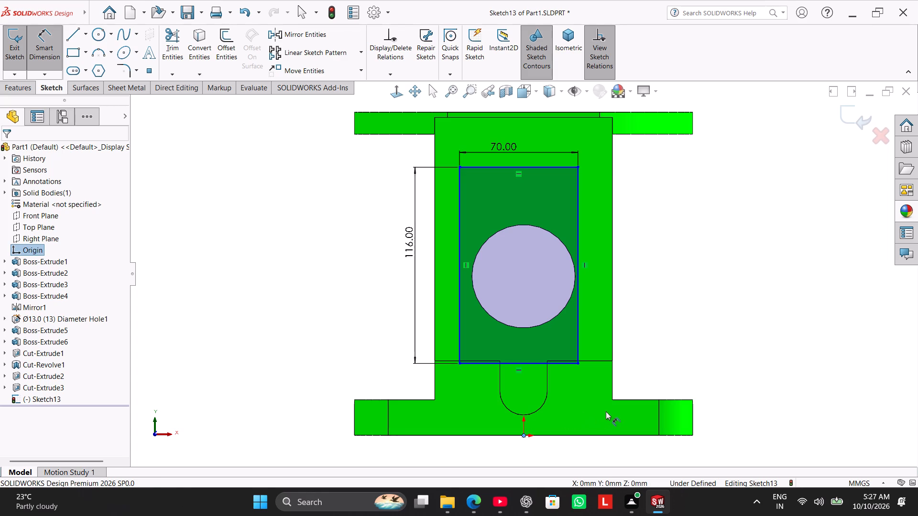
{"action": "left_click", "coordinate": [577, 264]}
{"action": "left_click", "coordinate": [698, 329]}
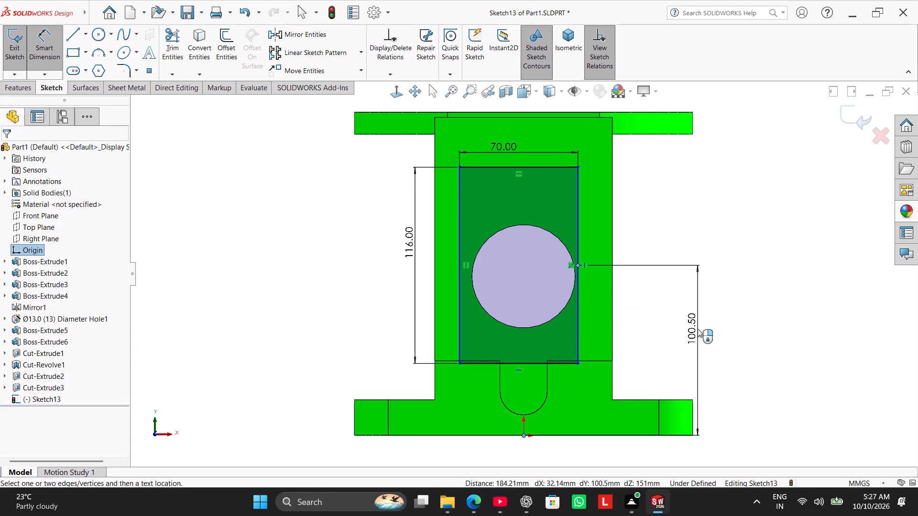
{"action": "type", "text": "11"}
{"action": "key", "text": "6"}
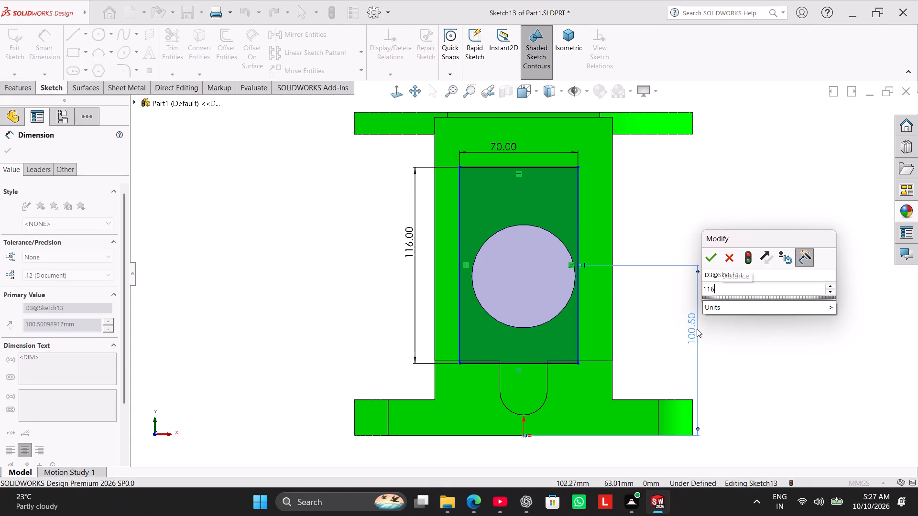
{"action": "key", "text": "Return"}
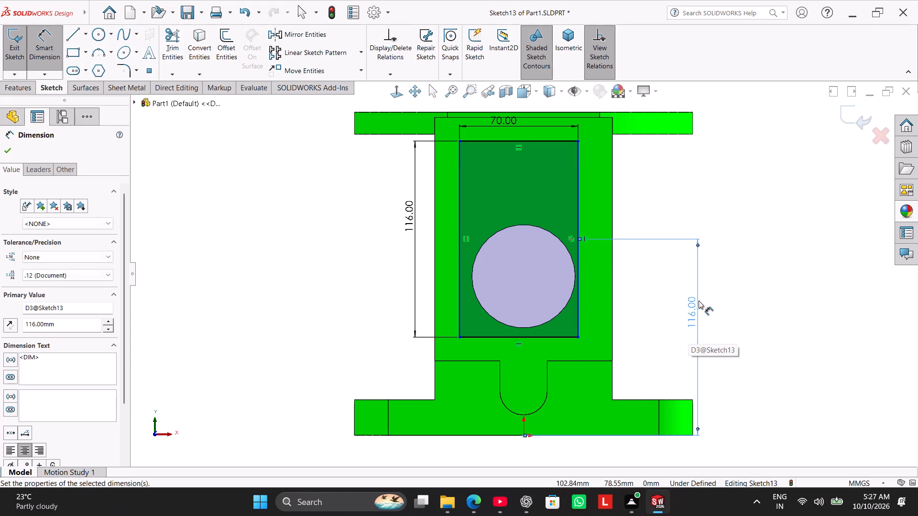
{"action": "right_click", "coordinate": [729, 254]}
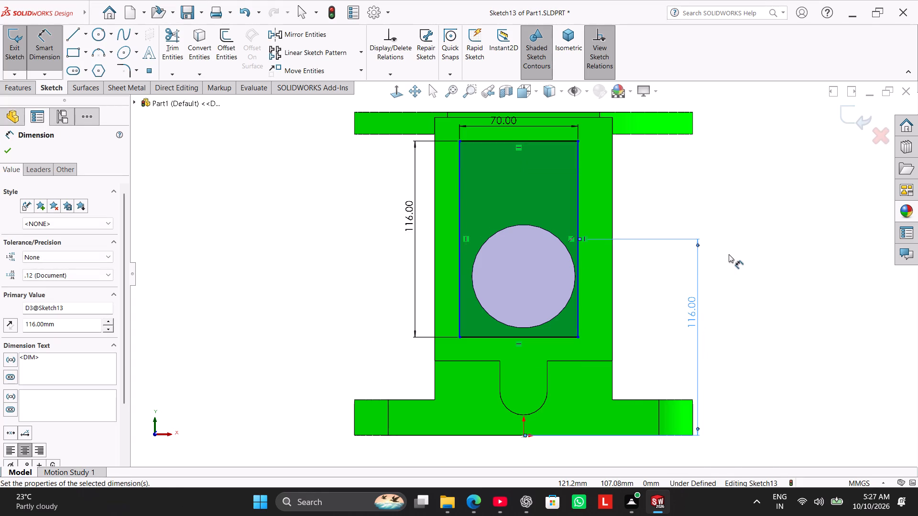
{"action": "left_click", "coordinate": [742, 286]}
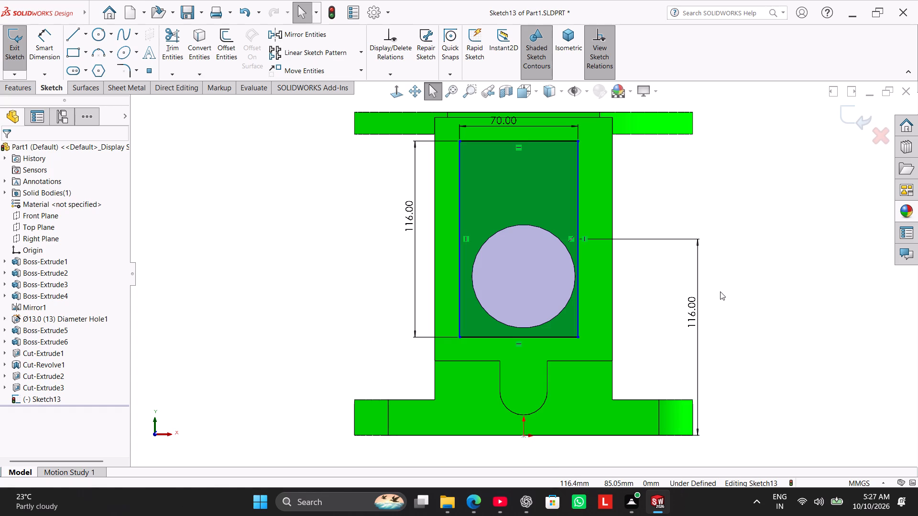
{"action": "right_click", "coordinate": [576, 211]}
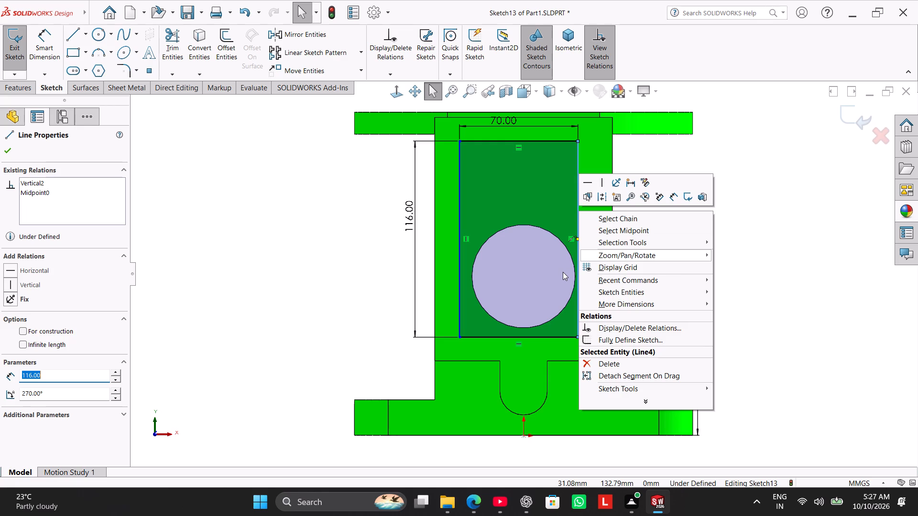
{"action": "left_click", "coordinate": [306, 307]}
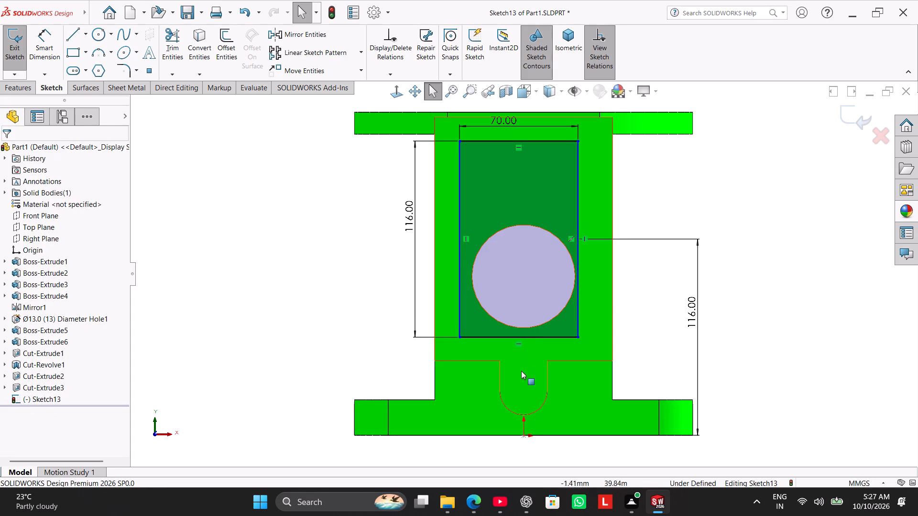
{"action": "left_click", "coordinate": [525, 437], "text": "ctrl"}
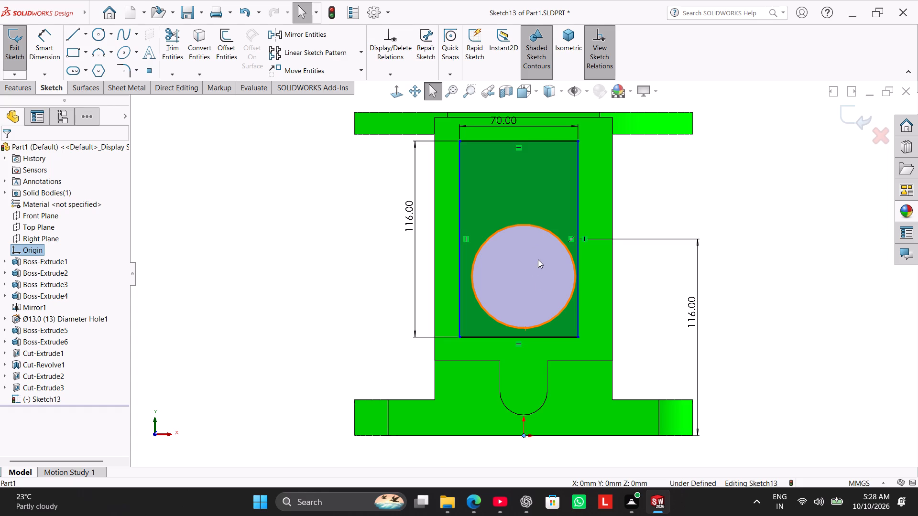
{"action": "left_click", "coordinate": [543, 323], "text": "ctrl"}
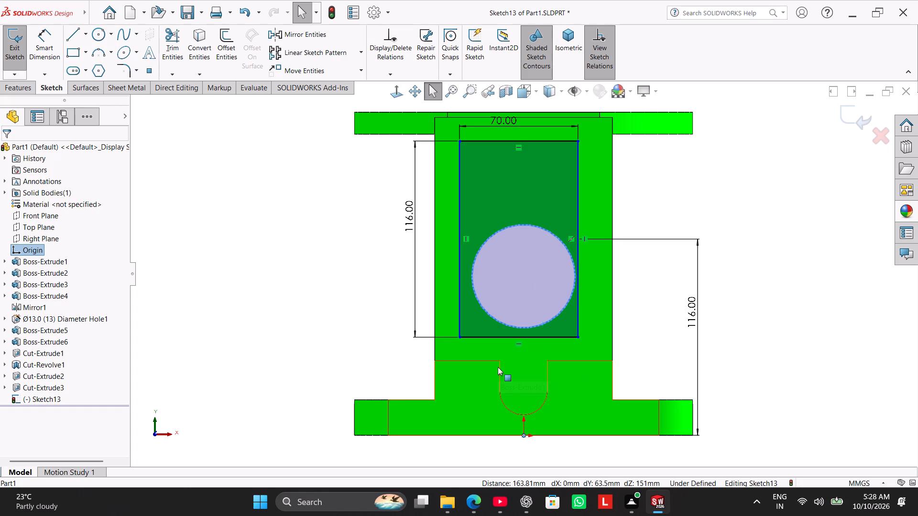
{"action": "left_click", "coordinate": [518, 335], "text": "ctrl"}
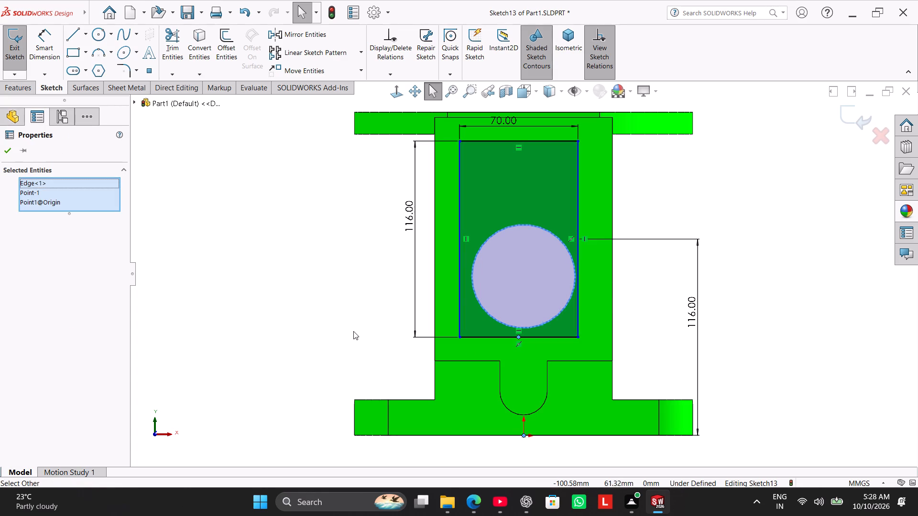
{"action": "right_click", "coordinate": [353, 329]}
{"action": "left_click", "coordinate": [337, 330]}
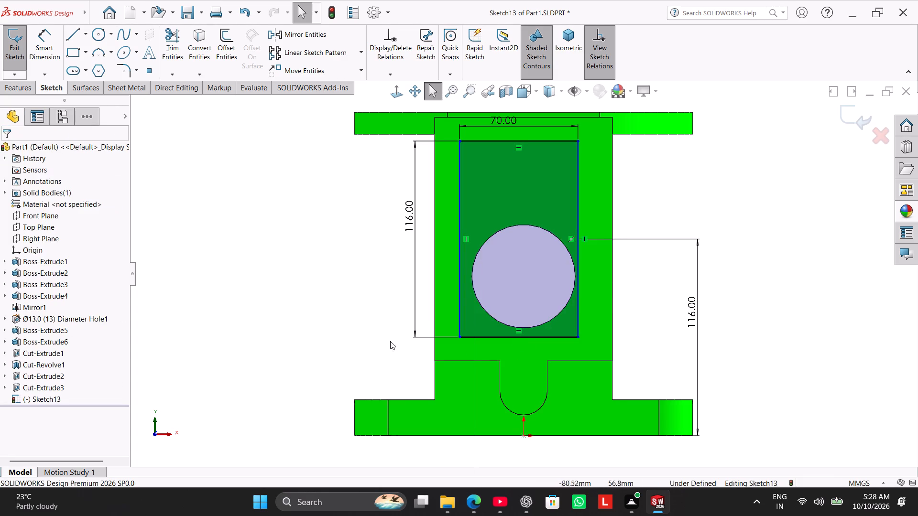
Add a vertical relation between the origin and the midpoint of the rectangle's bottom line.
{"action": "left_click", "coordinate": [776, 282]}
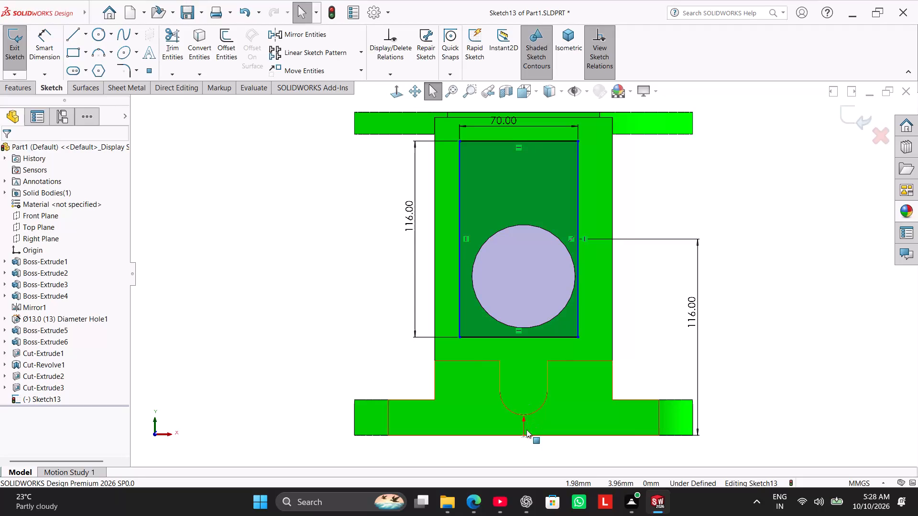
{"action": "left_click", "coordinate": [524, 435], "text": "ctrl"}
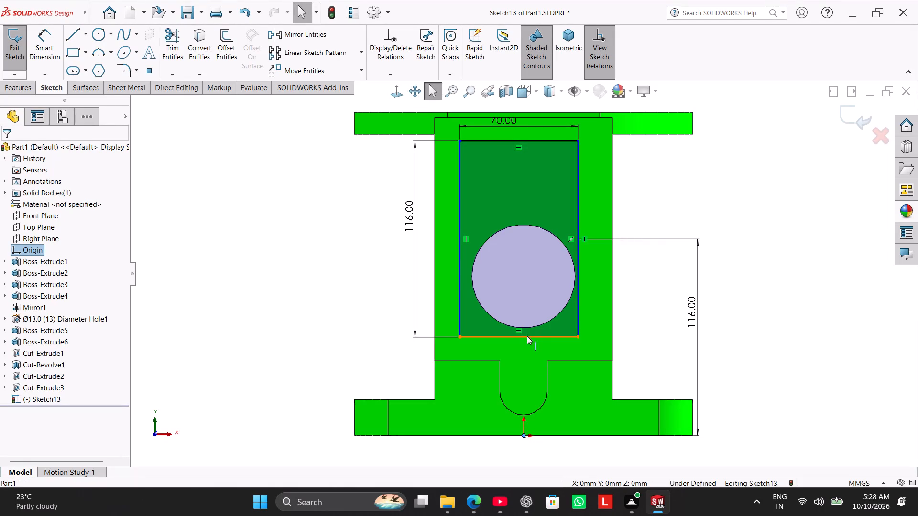
{"action": "left_click", "coordinate": [520, 336], "text": "ctrl"}
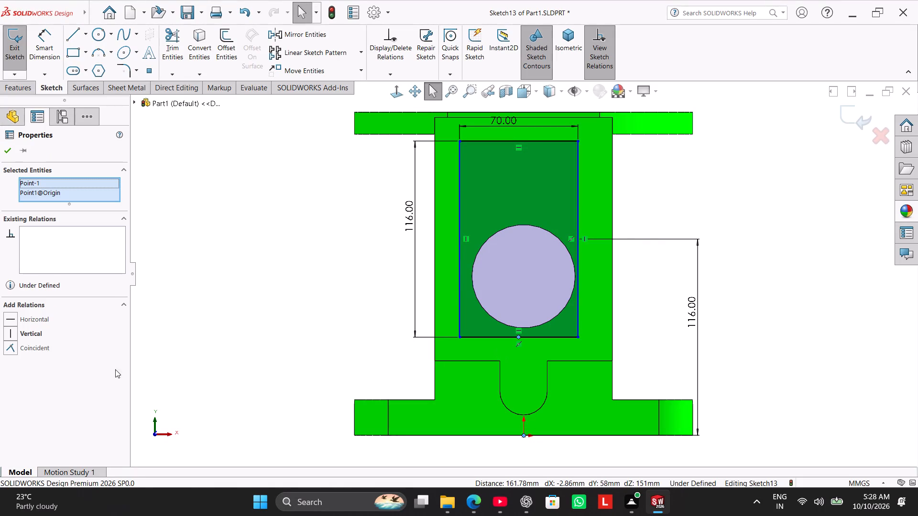
{"action": "left_click", "coordinate": [32, 331]}
{"action": "left_click", "coordinate": [206, 328]}
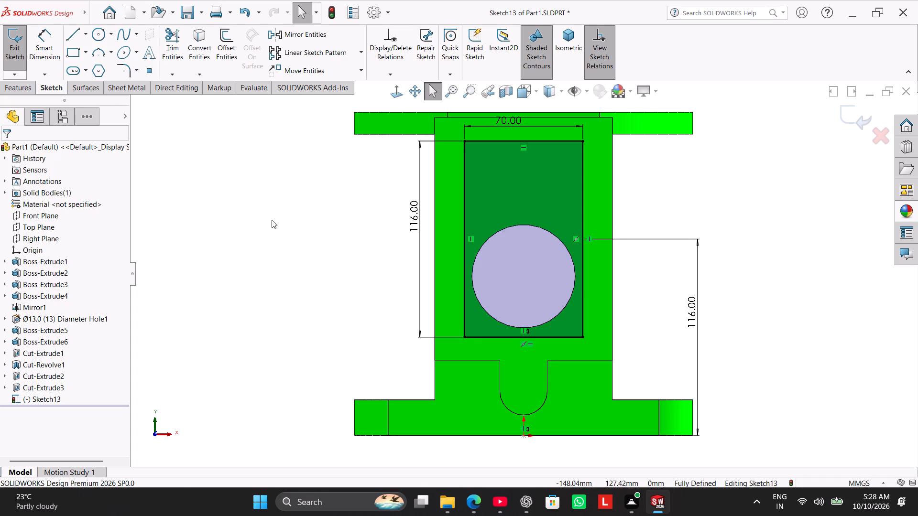
Cut-extrude the 70 by 116 mm rectangle into the block with the Up To Next end condition.
{"action": "left_click", "coordinate": [26, 85]}
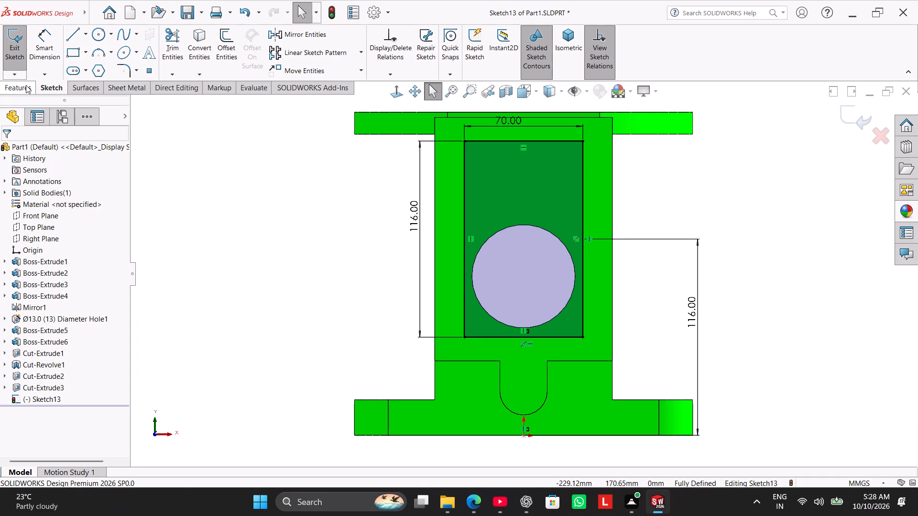
{"action": "left_click", "coordinate": [176, 44]}
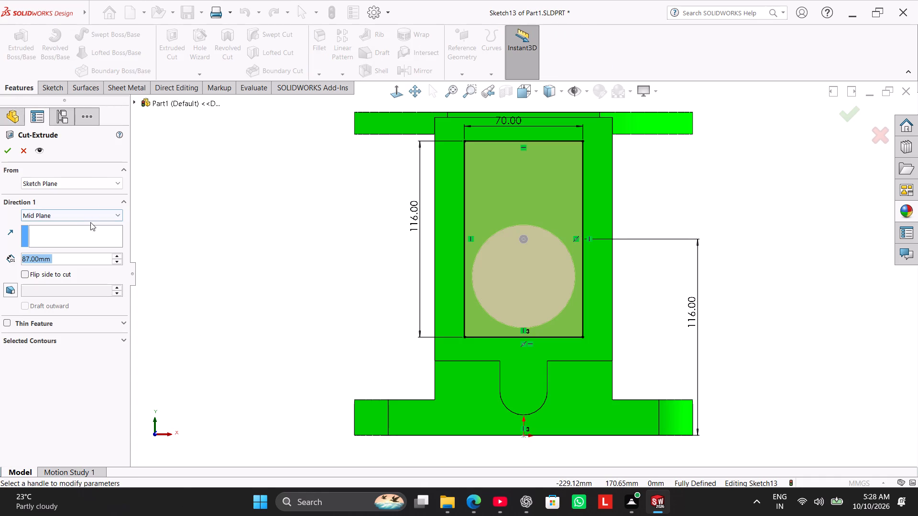
{"action": "left_click", "coordinate": [89, 221]}
{"action": "left_click", "coordinate": [92, 213]}
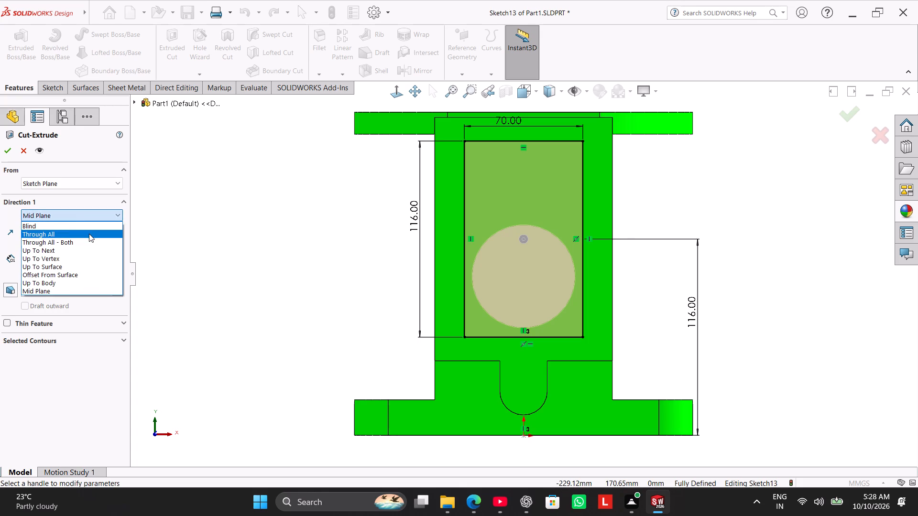
{"action": "left_click", "coordinate": [89, 249]}
{"action": "middle_click_drag", "start_coordinate": [249, 257], "coordinate": [240, 264]}
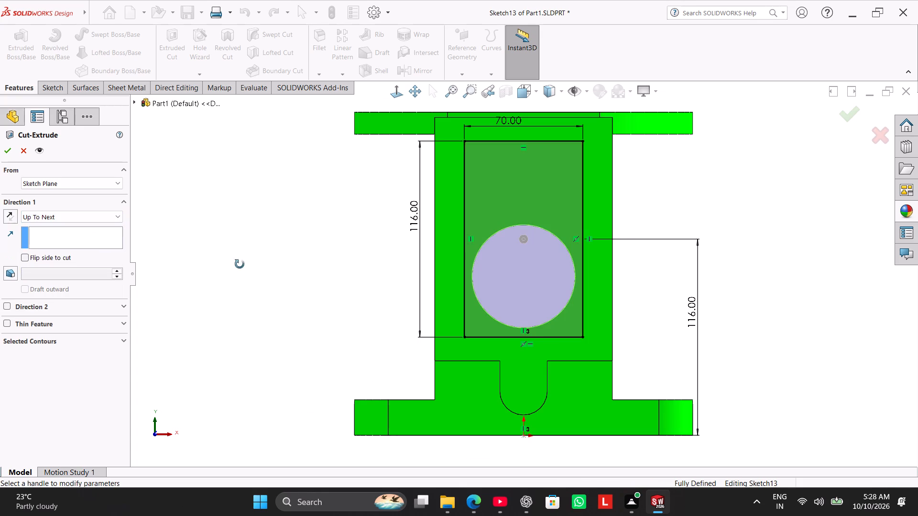
{"action": "middle_click_drag", "start_coordinate": [240, 264], "coordinate": [189, 316]}
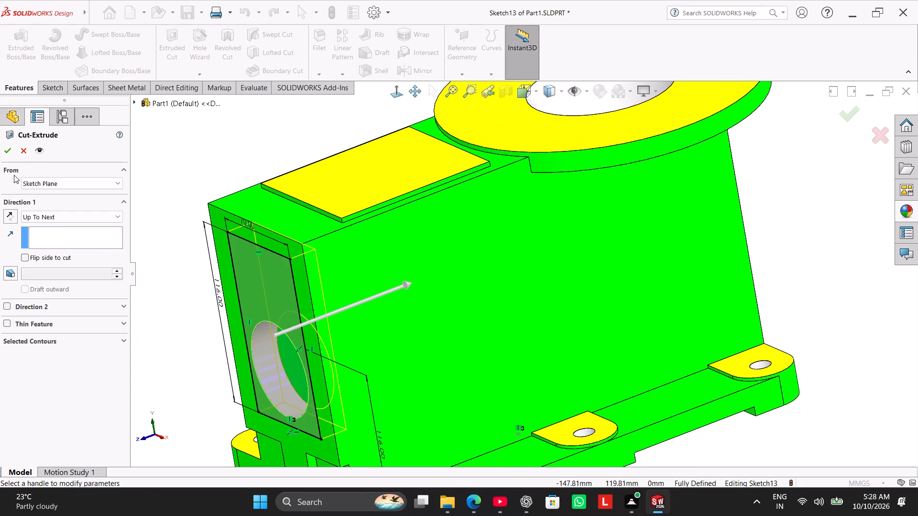
{"action": "left_click", "coordinate": [14, 151]}
Apply the default color appearance to Cut-Extrude1 through Cut-Extrude4 and Cut-Revolve1.
{"action": "middle_click_drag", "start_coordinate": [179, 255], "coordinate": [200, 259]}
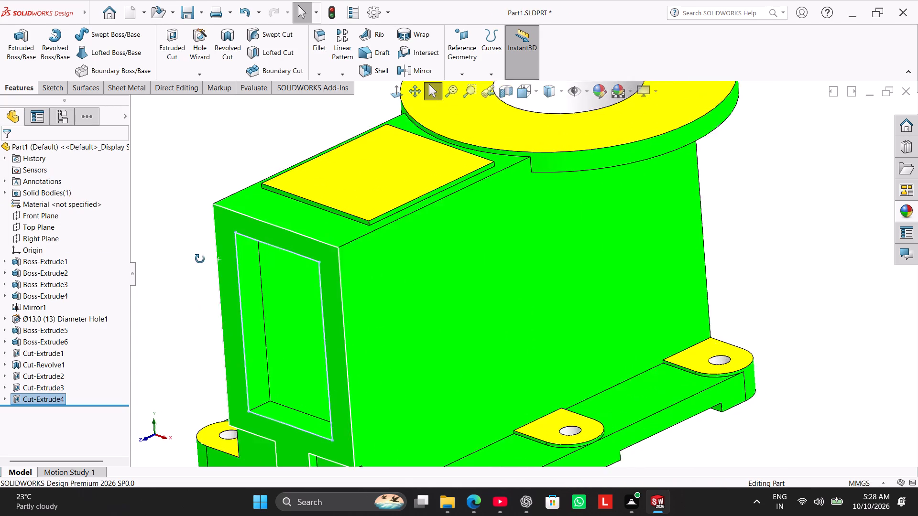
{"action": "middle_click_drag", "start_coordinate": [200, 259], "coordinate": [193, 283]}
{"action": "right_click_drag", "start_coordinate": [185, 280], "coordinate": [331, 189]}
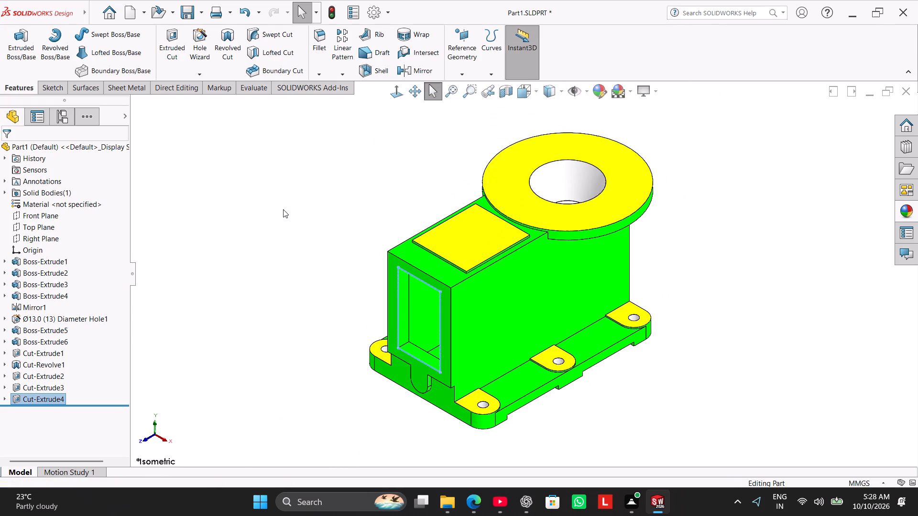
{"action": "left_click", "coordinate": [47, 387], "text": "ctrl"}
{"action": "left_click", "coordinate": [50, 395], "text": "ctrl"}
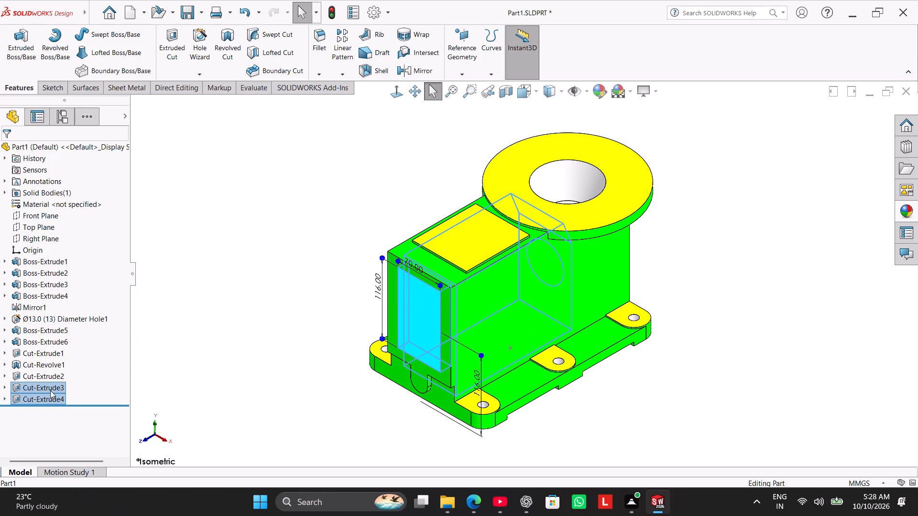
{"action": "left_click", "coordinate": [50, 374], "text": "ctrl"}
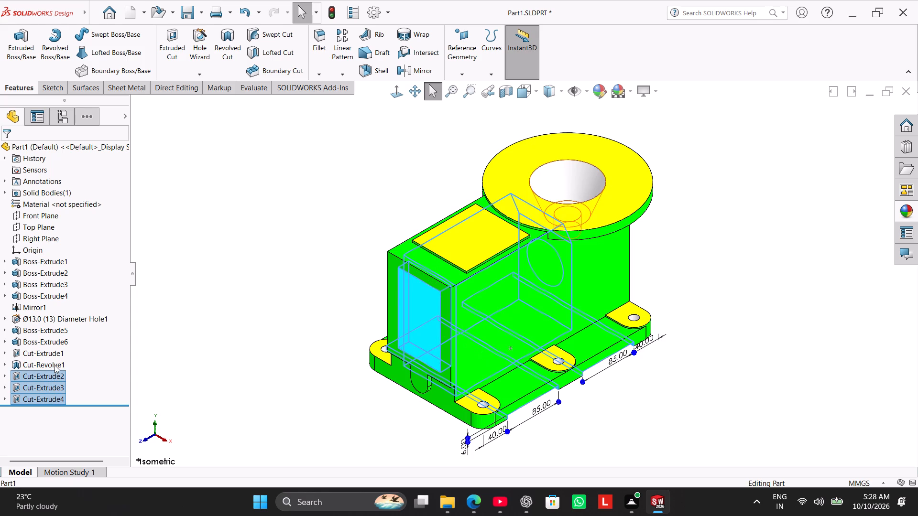
{"action": "left_click", "coordinate": [55, 365], "text": "ctrl"}
{"action": "left_click", "coordinate": [54, 355], "text": "ctrl"}
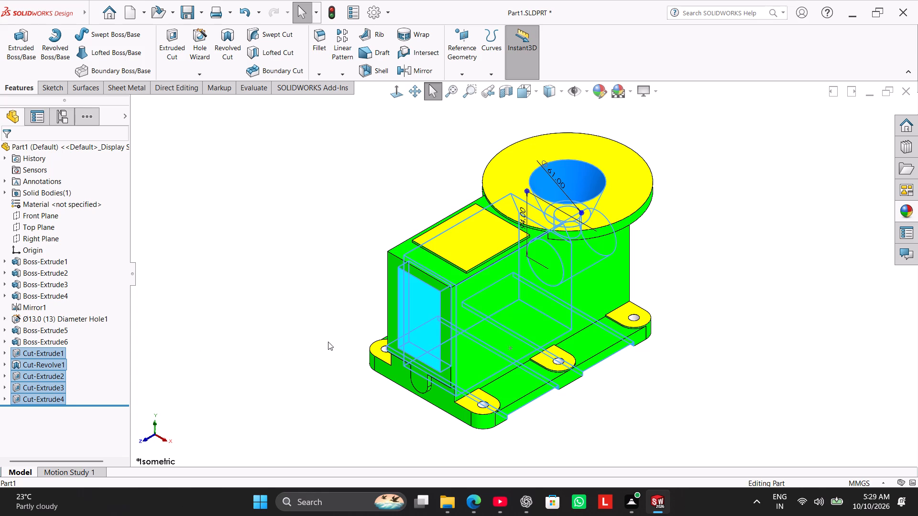
{"action": "left_click", "coordinate": [907, 212]}
{"action": "double_click", "coordinate": [833, 283]}
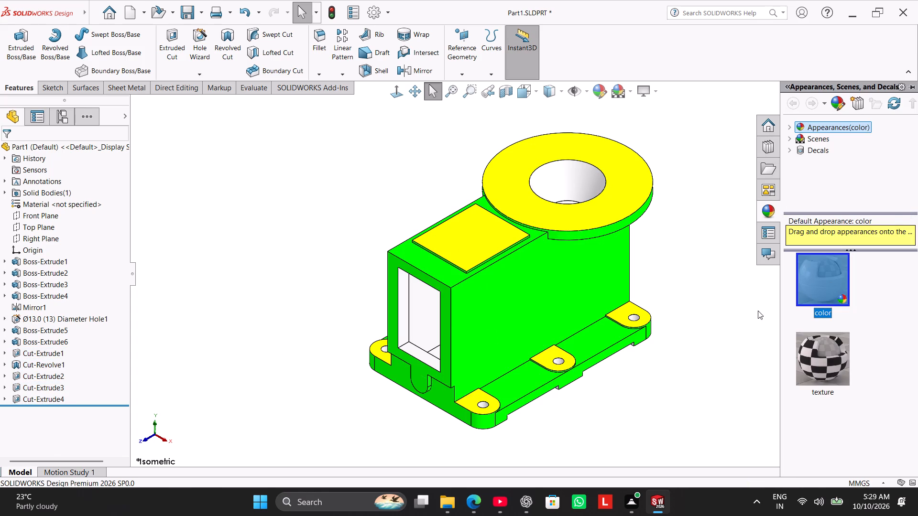
{"action": "left_click", "coordinate": [752, 313]}
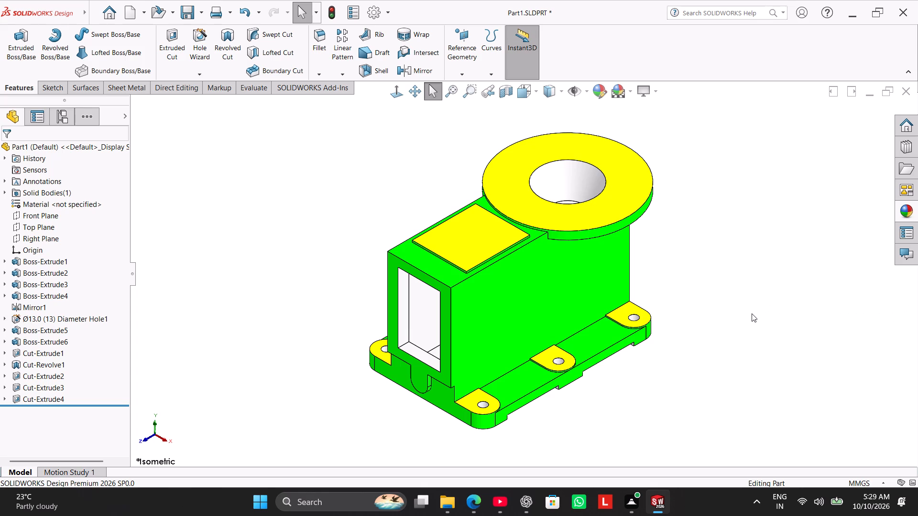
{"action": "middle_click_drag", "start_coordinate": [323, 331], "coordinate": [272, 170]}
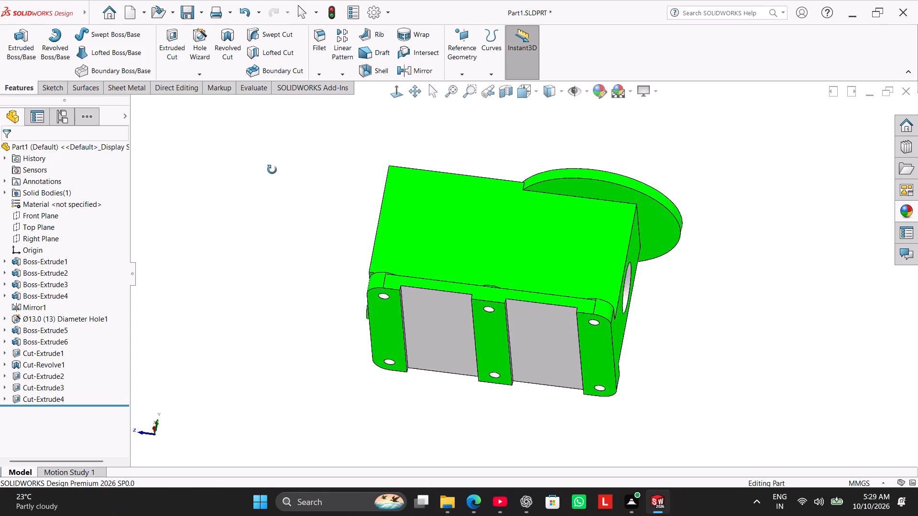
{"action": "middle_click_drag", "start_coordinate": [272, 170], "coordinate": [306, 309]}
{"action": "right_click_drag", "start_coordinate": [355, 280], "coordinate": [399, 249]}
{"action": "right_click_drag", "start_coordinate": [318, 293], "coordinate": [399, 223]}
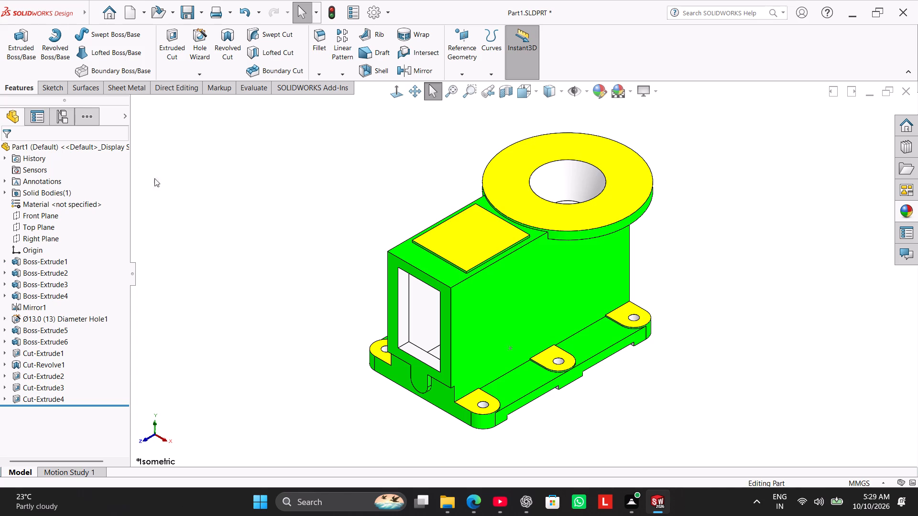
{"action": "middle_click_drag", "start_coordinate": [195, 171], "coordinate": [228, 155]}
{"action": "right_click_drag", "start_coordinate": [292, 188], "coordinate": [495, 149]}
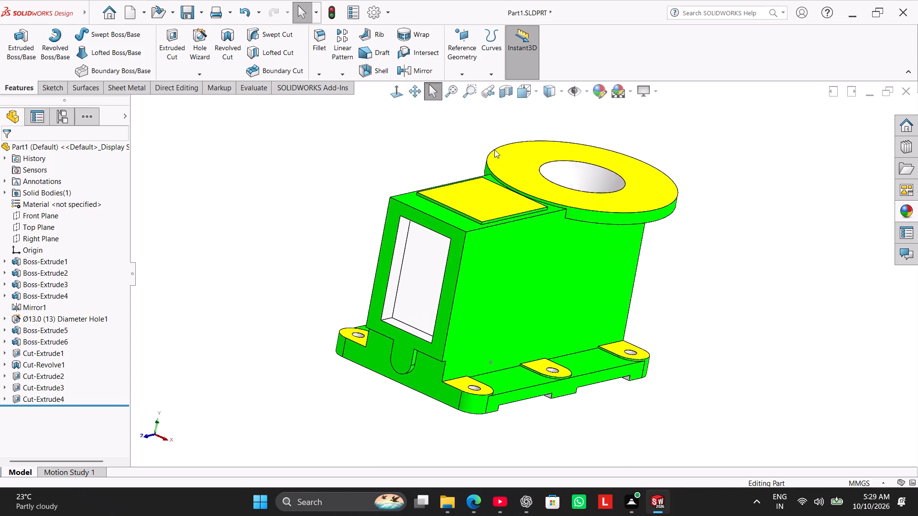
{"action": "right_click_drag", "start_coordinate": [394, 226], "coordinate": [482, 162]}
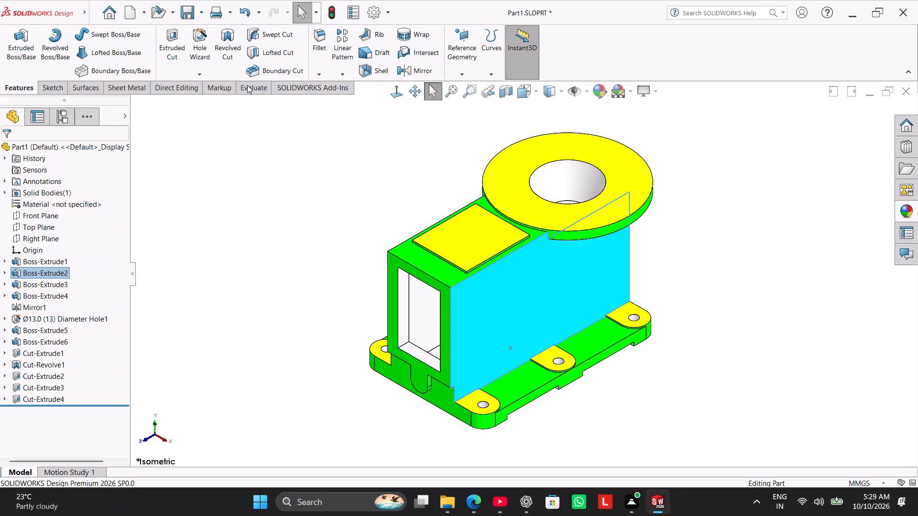
Start a Hole Wizard hole and choose the straight tap type as an ISO bottoming tapped hole.
{"action": "left_click", "coordinate": [197, 57]}
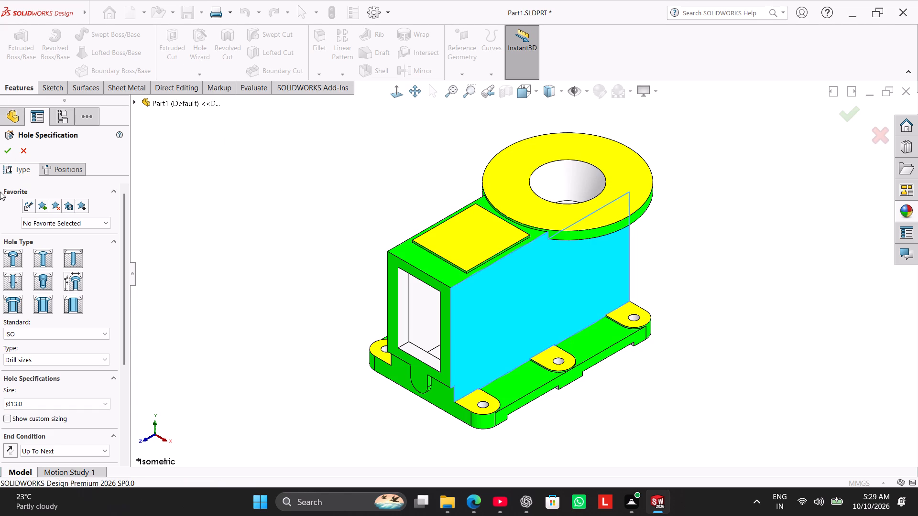
{"action": "left_click", "coordinate": [16, 254]}
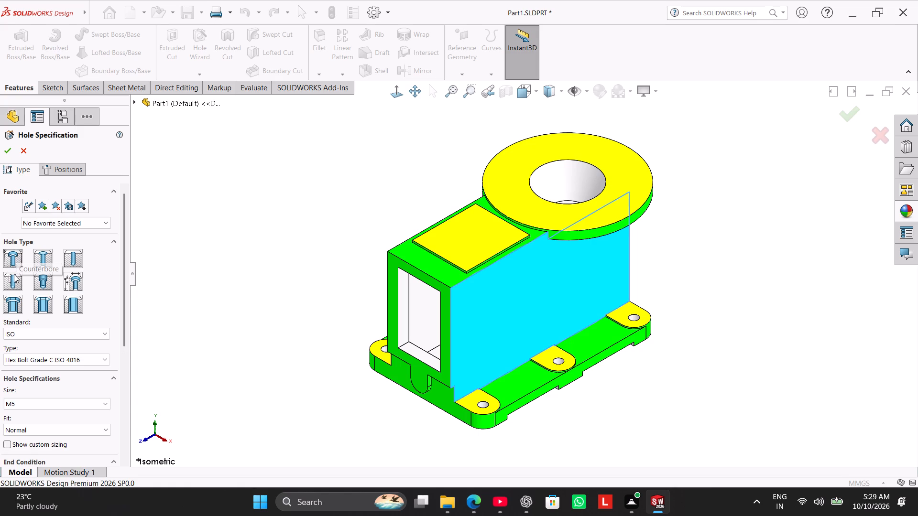
{"action": "left_click", "coordinate": [11, 279]}
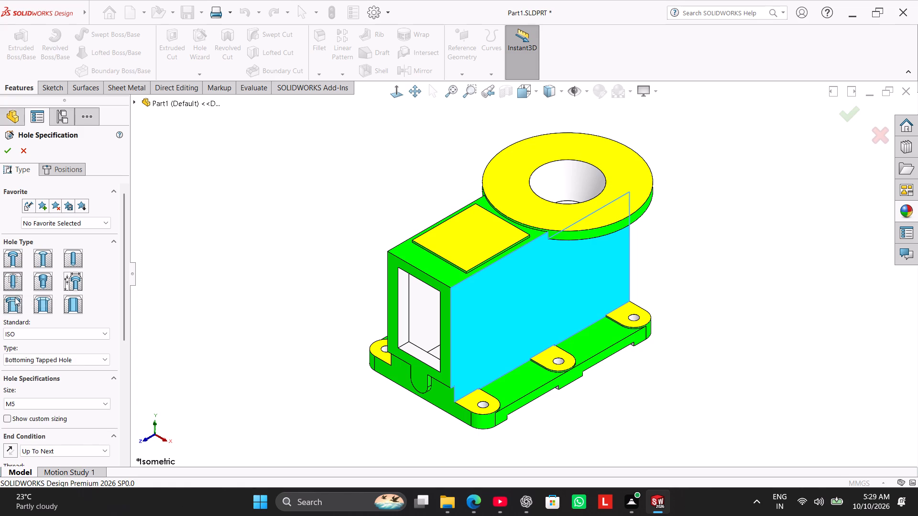
{"action": "left_click", "coordinate": [15, 297]}
{"action": "left_click", "coordinate": [37, 299]}
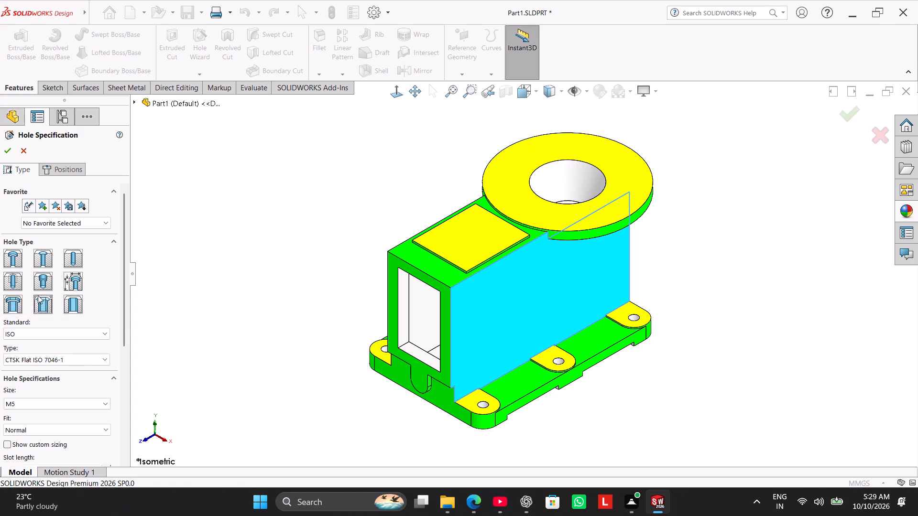
{"action": "left_click", "coordinate": [42, 288]}
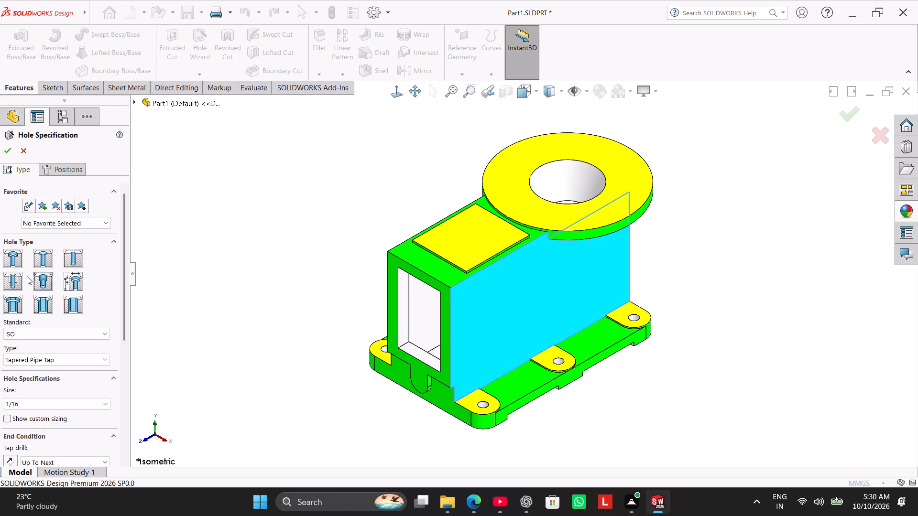
{"action": "left_click", "coordinate": [21, 261]}
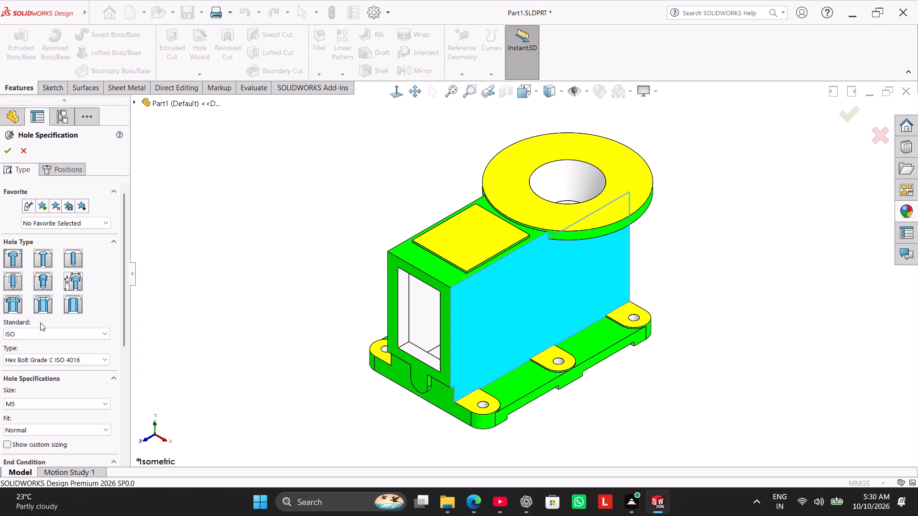
{"action": "left_click", "coordinate": [16, 286]}
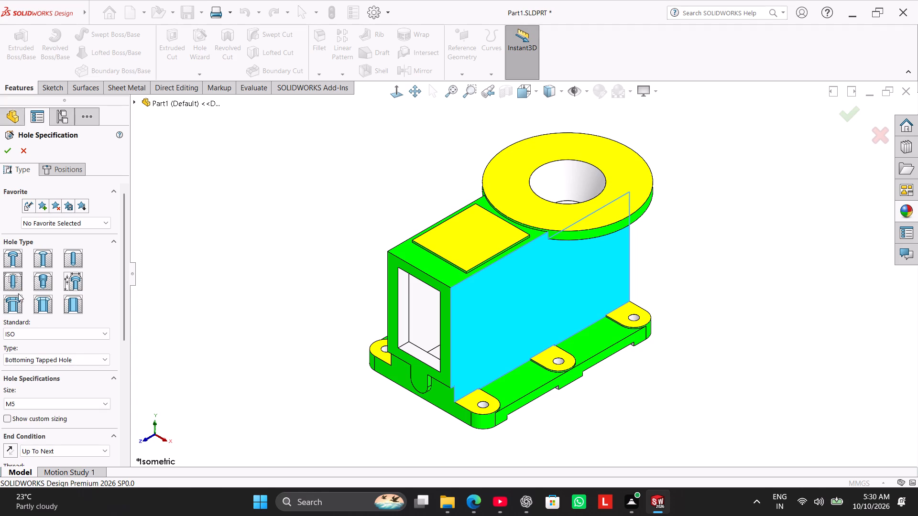
{"action": "left_click", "coordinate": [38, 330]}
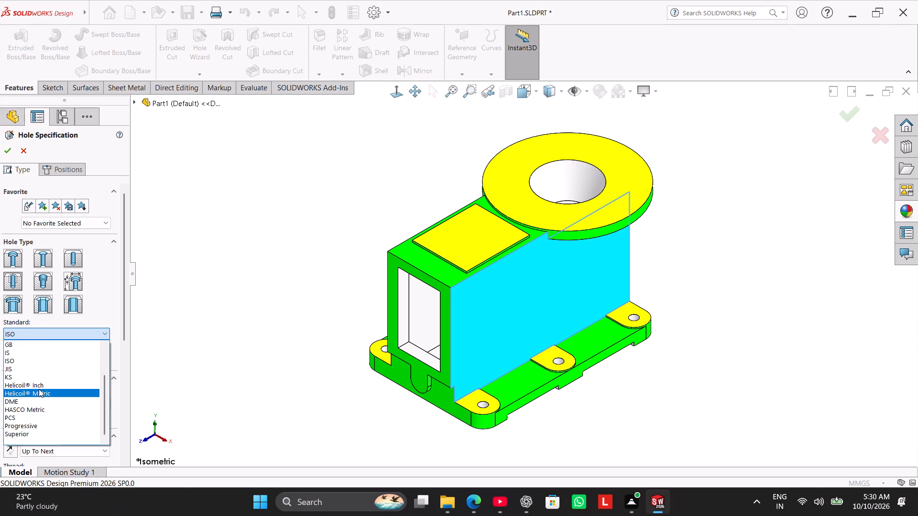
{"action": "left_click", "coordinate": [27, 335]}
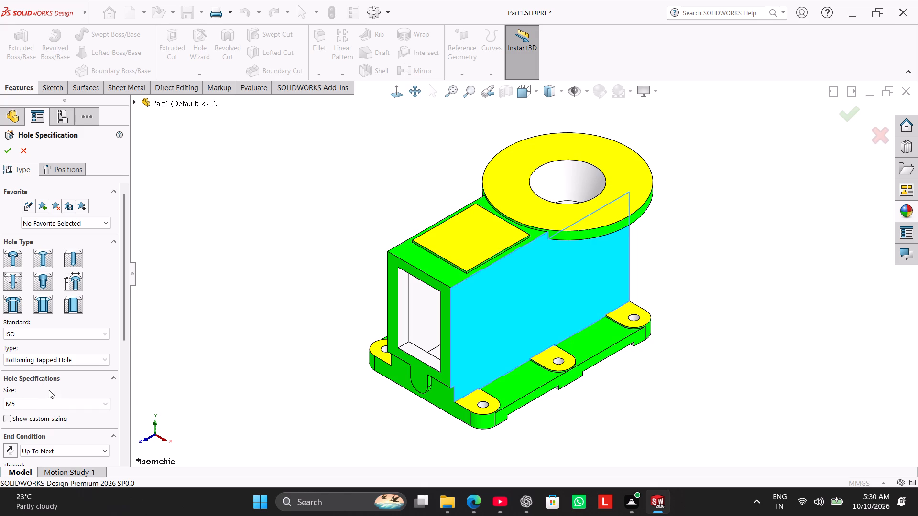
Set the tapped hole's size to M18x1.5, leaving the standard at ISO.
{"action": "left_click", "coordinate": [53, 398]}
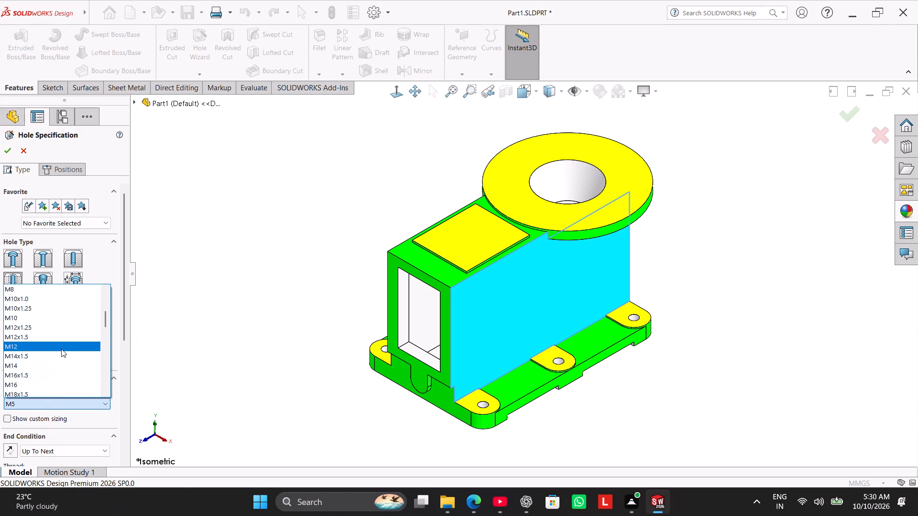
{"action": "scroll", "coordinate": [61, 349], "scroll_direction": "down", "scroll_amount": 1}
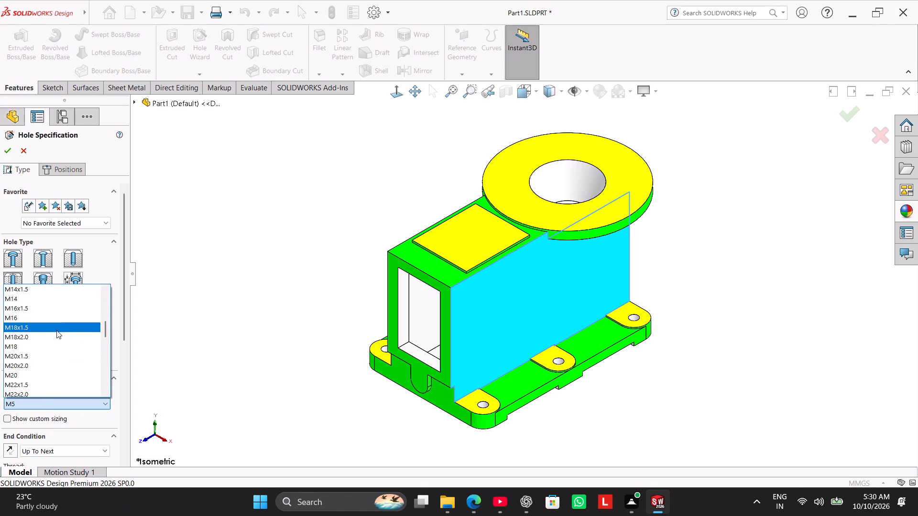
{"action": "left_click", "coordinate": [56, 330]}
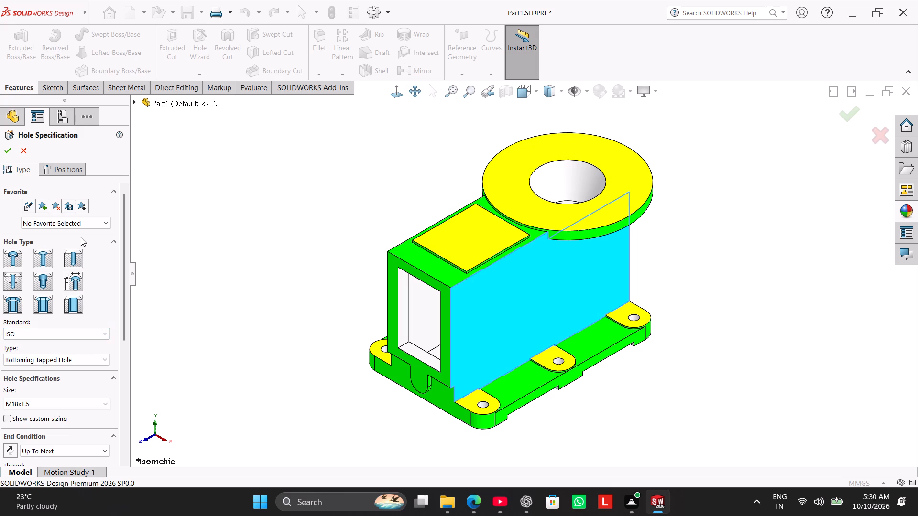
{"action": "scroll", "coordinate": [85, 256], "scroll_direction": "up", "scroll_amount": 3}
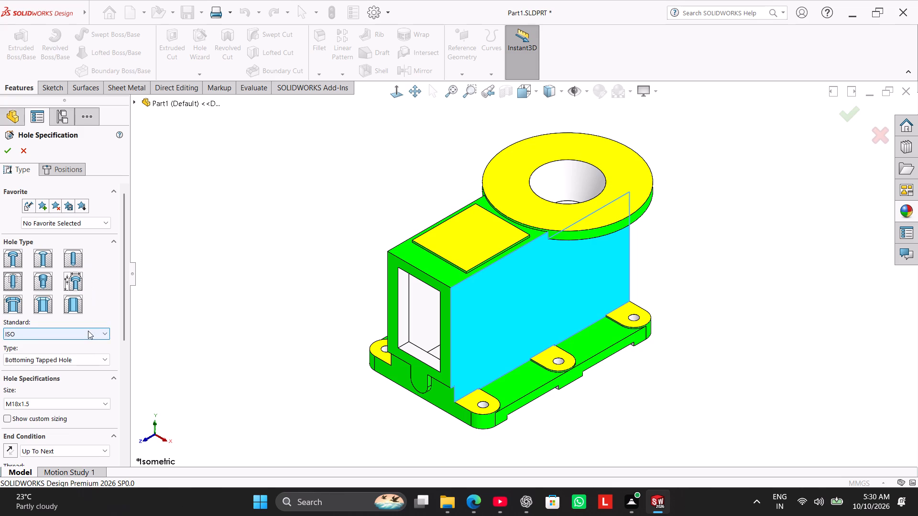
{"action": "left_click", "coordinate": [88, 331]}
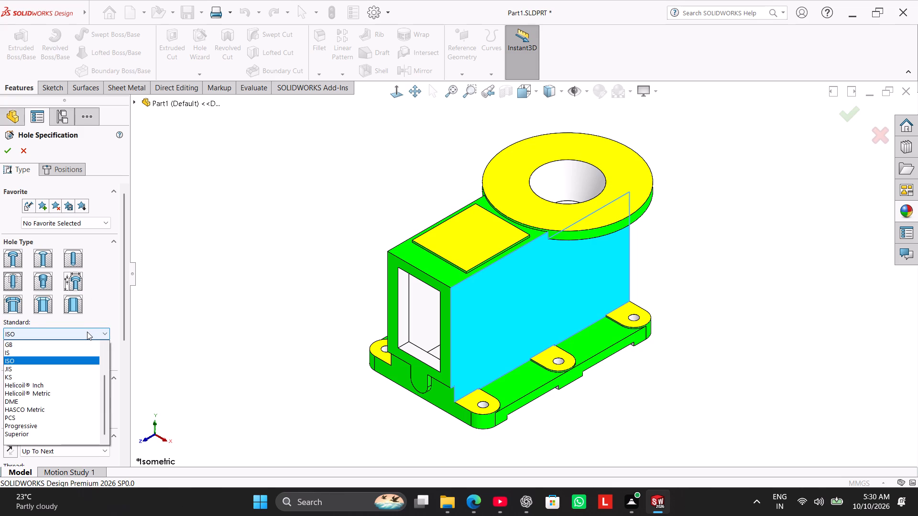
{"action": "left_click", "coordinate": [87, 332]}
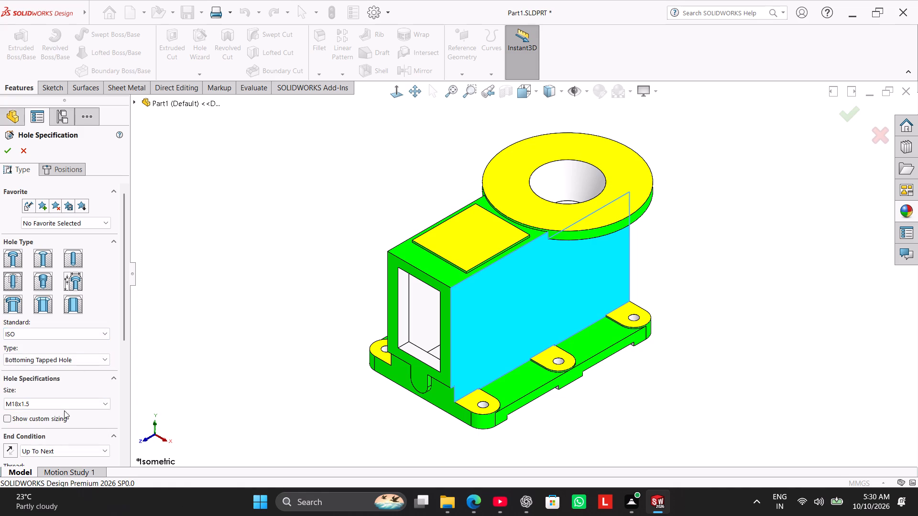
Show custom sizing for the tapped hole and set its end condition to Blind with a 12 mm depth.
{"action": "left_click", "coordinate": [7, 418]}
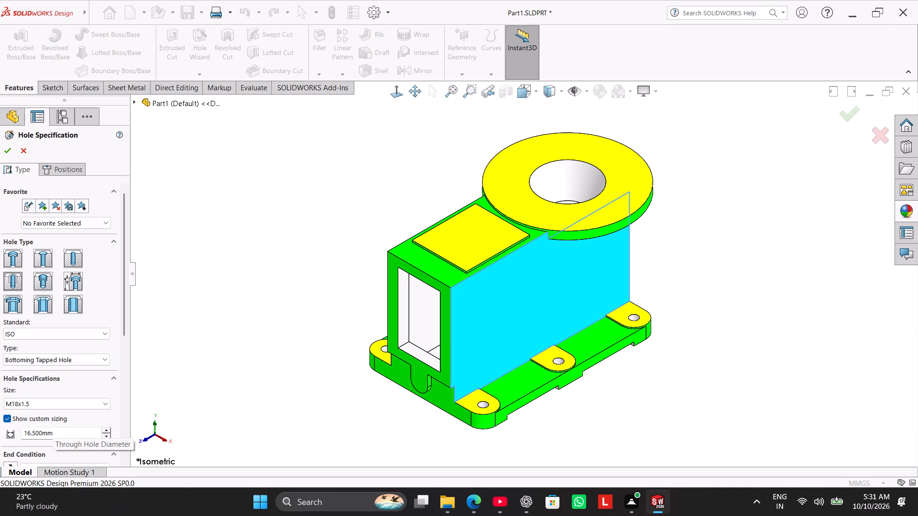
{"action": "left_click_drag", "start_coordinate": [123, 326], "coordinate": [124, 366]}
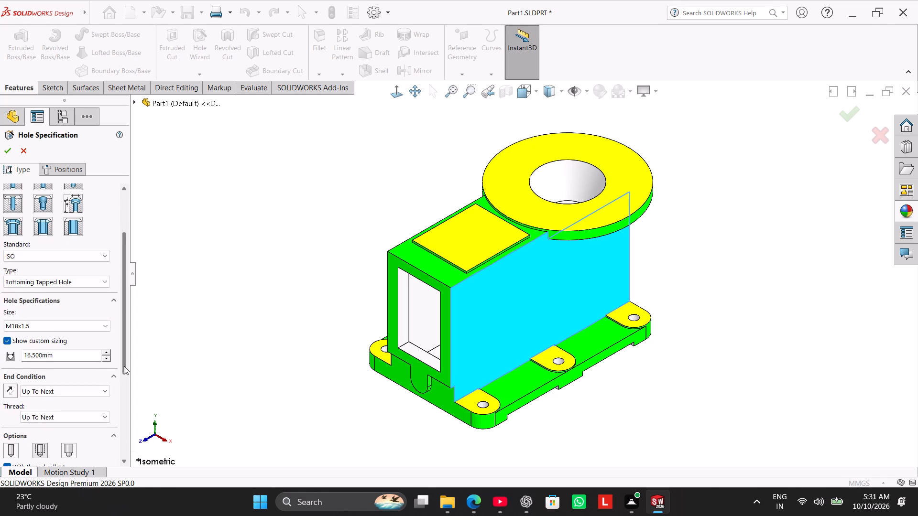
{"action": "left_click_drag", "start_coordinate": [124, 366], "coordinate": [125, 372]}
{"action": "left_click", "coordinate": [82, 378]}
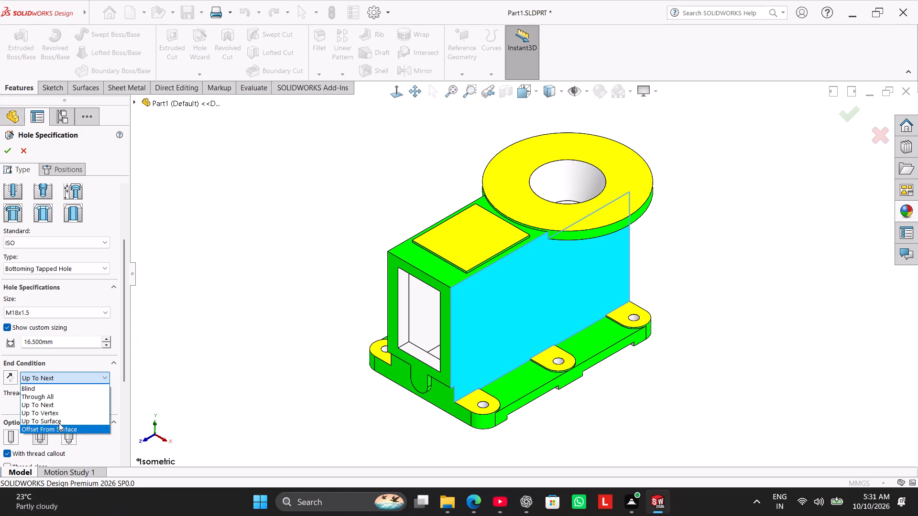
{"action": "left_click", "coordinate": [70, 389]}
{"action": "double_click", "coordinate": [63, 396]}
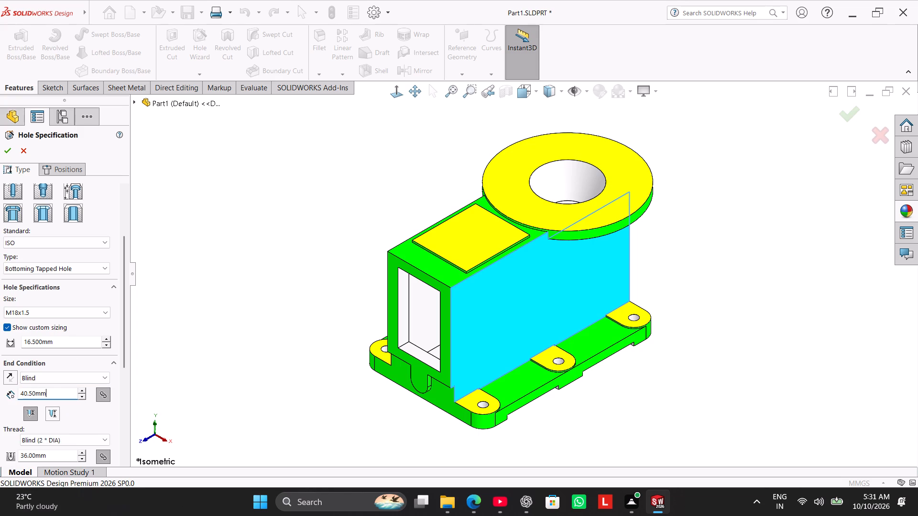
{"action": "type", "text": "122"}
{"action": "key", "text": "BackSpace"}
Set the tapped hole's thread depth to 10.5 mm.
{"action": "left_click_drag", "start_coordinate": [123, 283], "coordinate": [133, 346]}
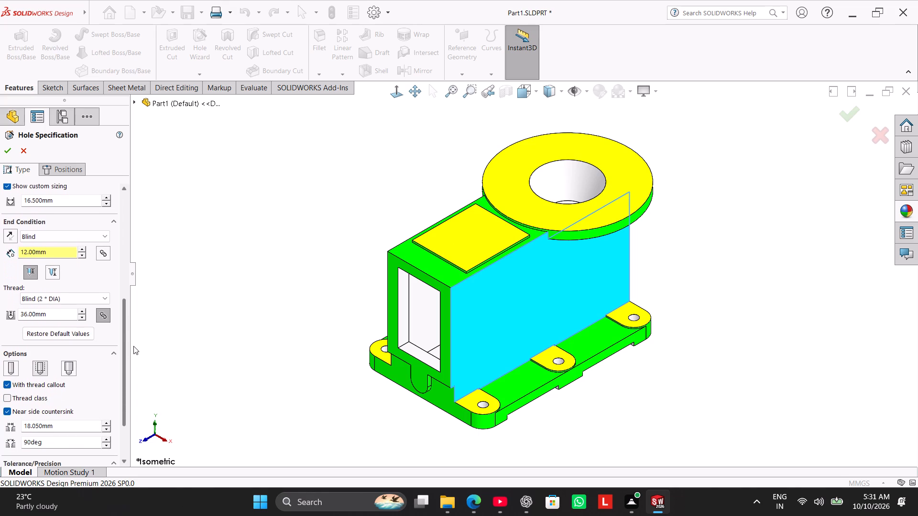
{"action": "left_click_drag", "start_coordinate": [133, 346], "coordinate": [135, 364]}
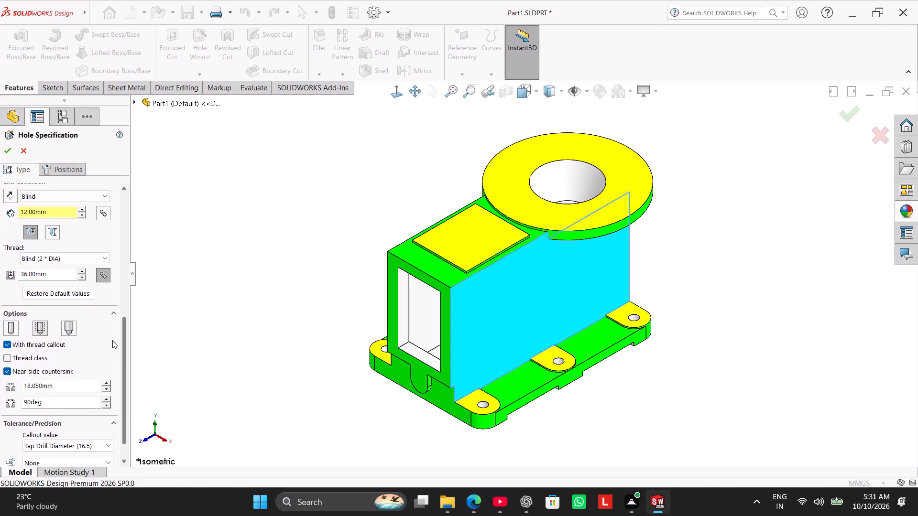
{"action": "double_click", "coordinate": [65, 276]}
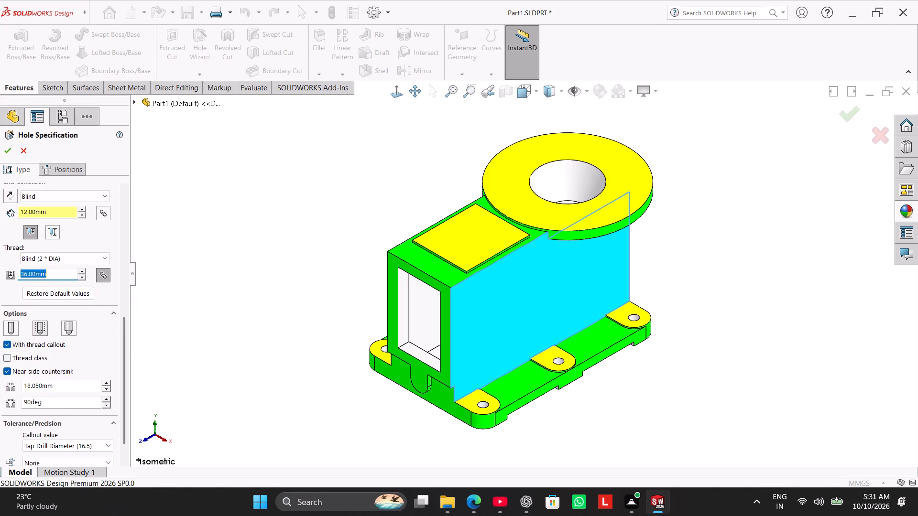
{"action": "type", "text": "10.5"}
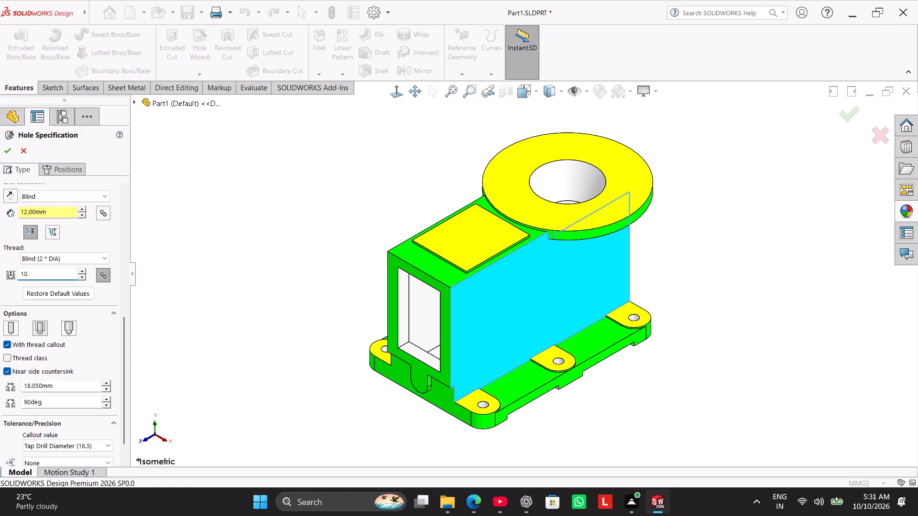
{"action": "key", "text": "Return"}
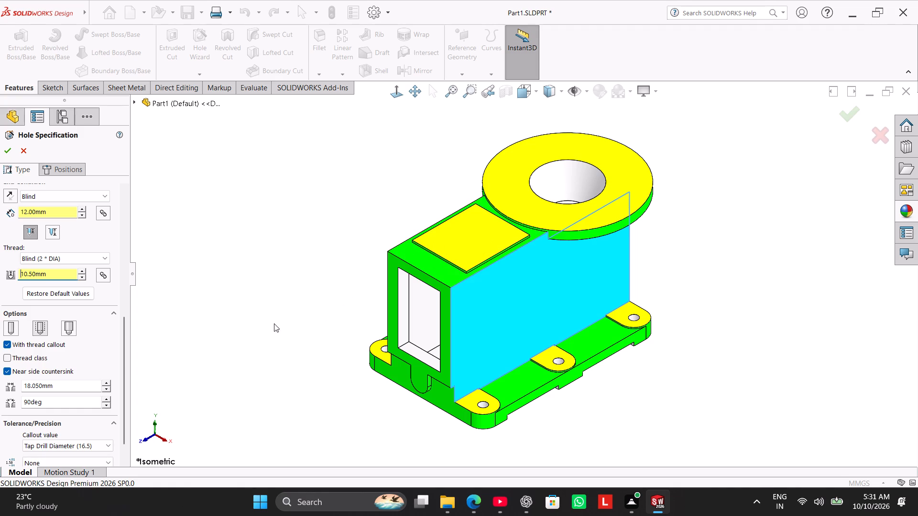
{"action": "left_click_drag", "start_coordinate": [126, 329], "coordinate": [131, 393]}
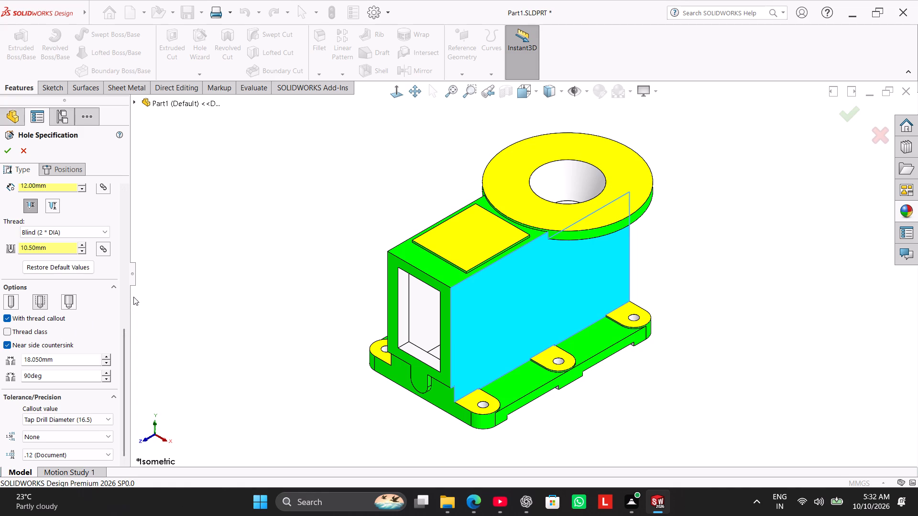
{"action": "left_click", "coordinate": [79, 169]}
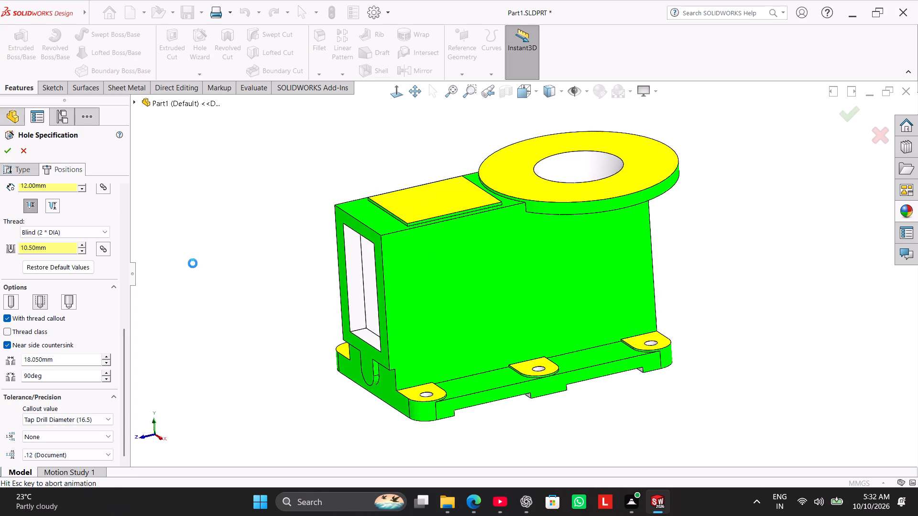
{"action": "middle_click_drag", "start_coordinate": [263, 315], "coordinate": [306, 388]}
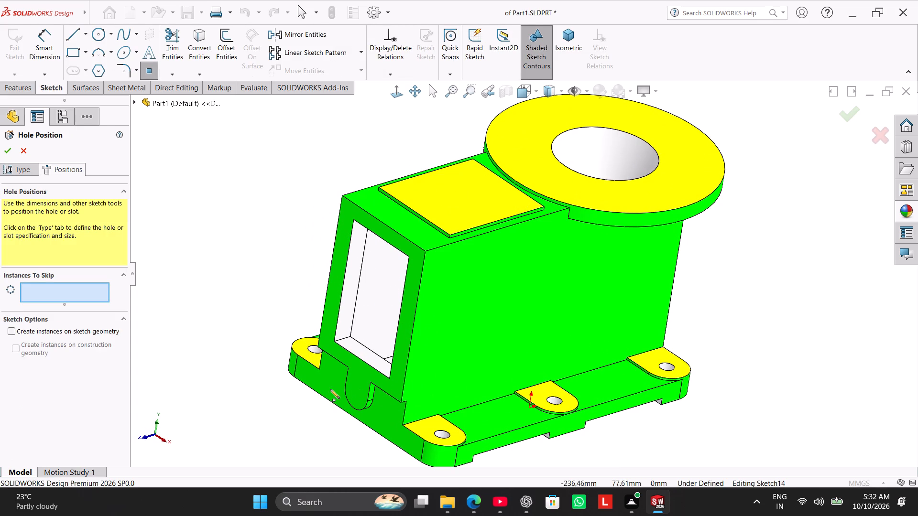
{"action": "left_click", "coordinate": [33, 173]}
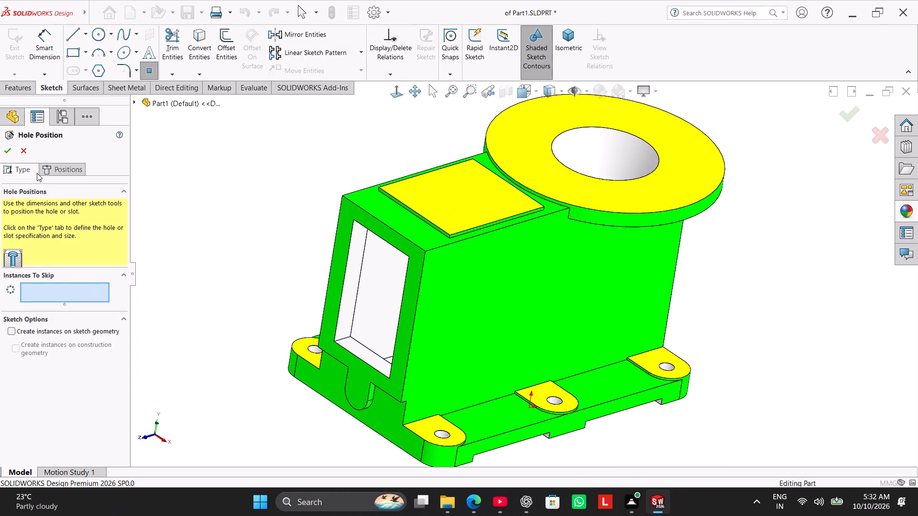
Place the M18x1.5 tapped hole at the arc centre of the rounded tab below the block's open end and finish it.
{"action": "left_click", "coordinate": [61, 171]}
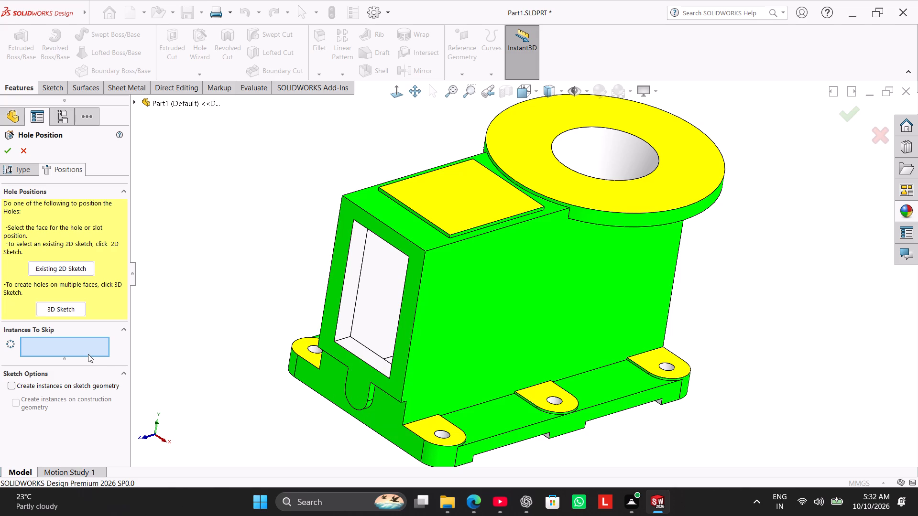
{"action": "left_click", "coordinate": [88, 354]}
{"action": "left_click", "coordinate": [361, 394]}
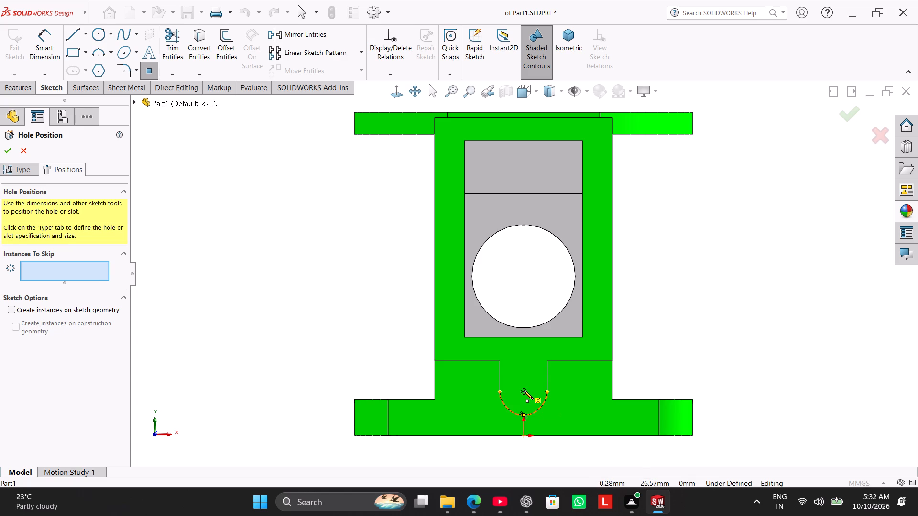
{"action": "left_click", "coordinate": [524, 390]}
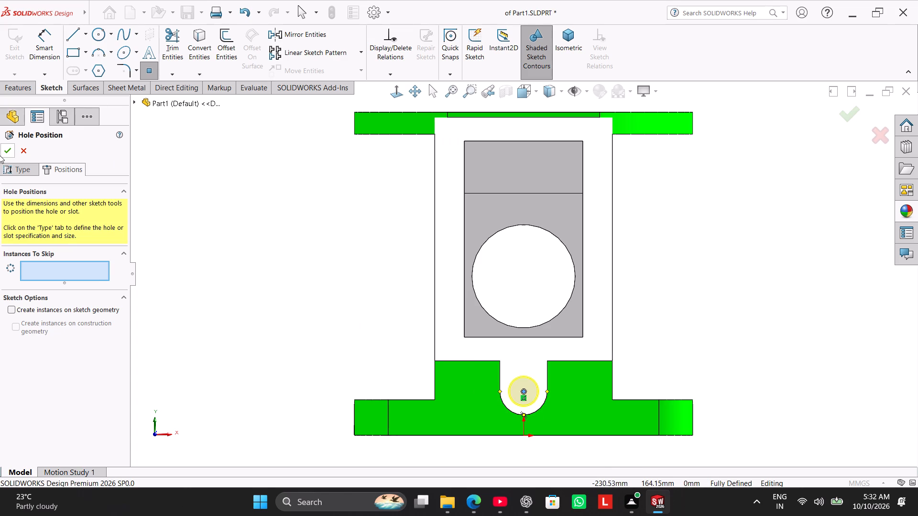
{"action": "left_click", "coordinate": [11, 149]}
Check the cosmetic thread display settings in the document's Detailing properties.
{"action": "left_click", "coordinate": [186, 217]}
{"action": "middle_click_drag", "start_coordinate": [220, 240], "coordinate": [213, 277]}
{"action": "scroll", "coordinate": [223, 280], "scroll_direction": "up", "scroll_amount": 2}
{"action": "left_click", "coordinate": [373, 10]}
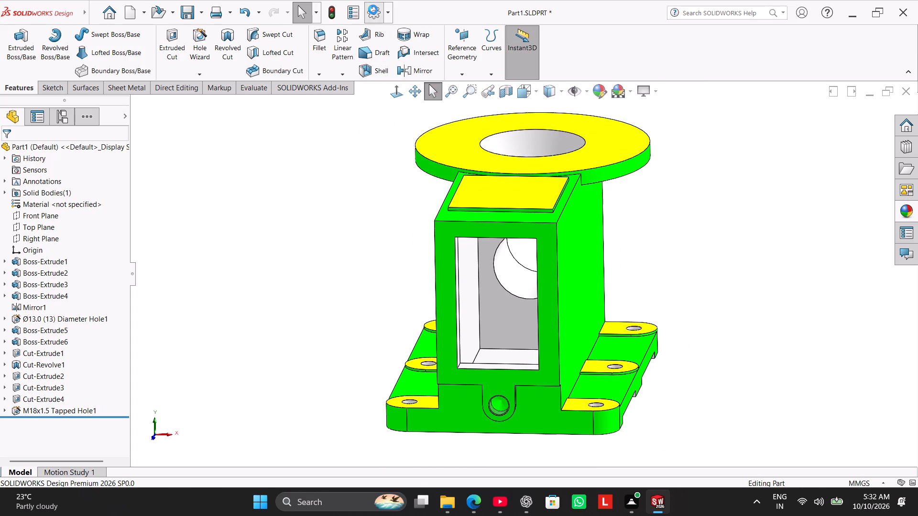
{"action": "left_click", "coordinate": [335, 77]}
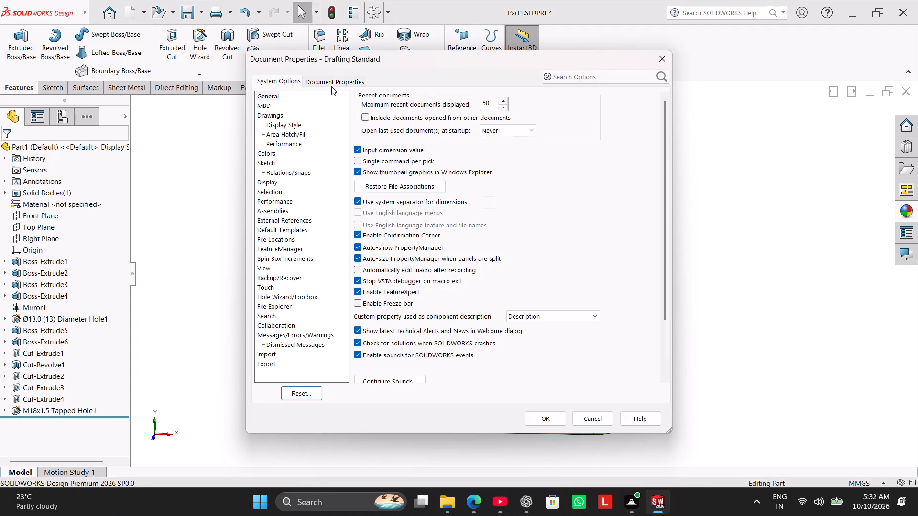
{"action": "left_click", "coordinate": [282, 152]}
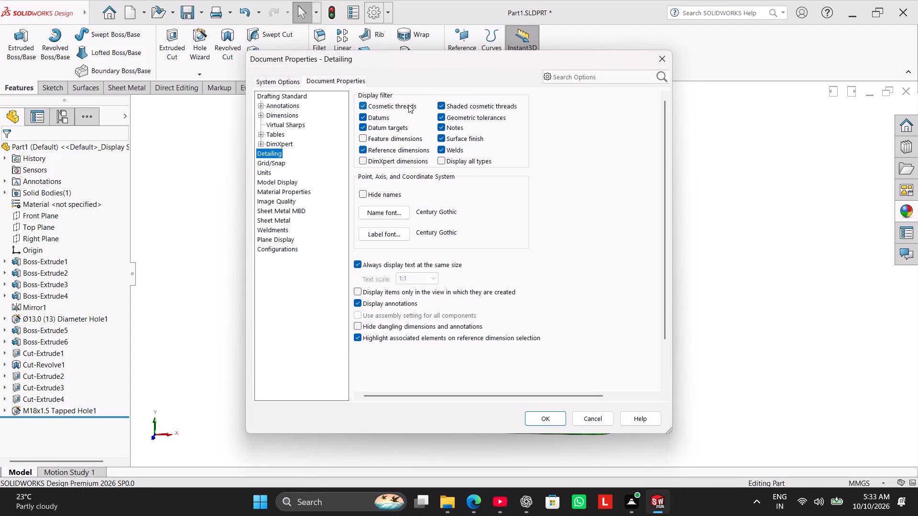
{"action": "left_click", "coordinate": [543, 418]}
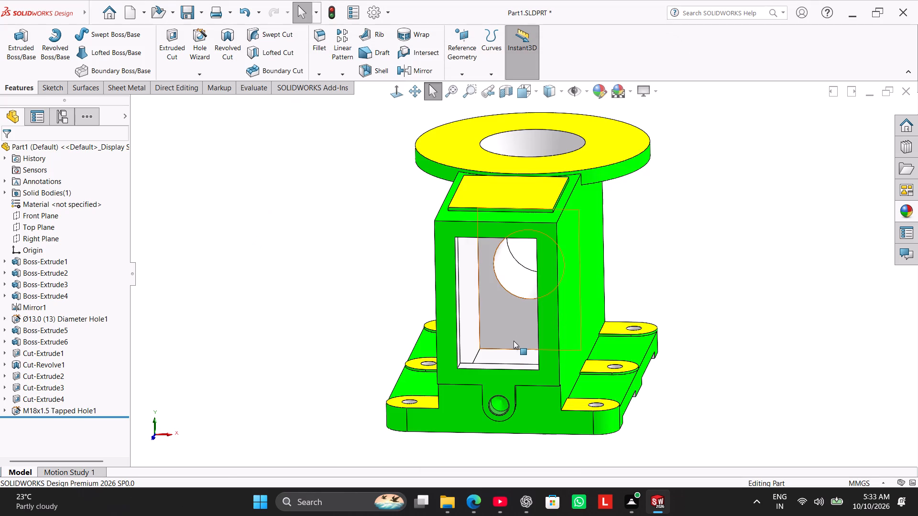
Start another Hole Wizard hole as an ISO bottoming tapped hole and set its size to M10x1.0.
{"action": "middle_click", "coordinate": [488, 282]}
{"action": "middle_click_drag", "start_coordinate": [492, 284], "coordinate": [450, 235]}
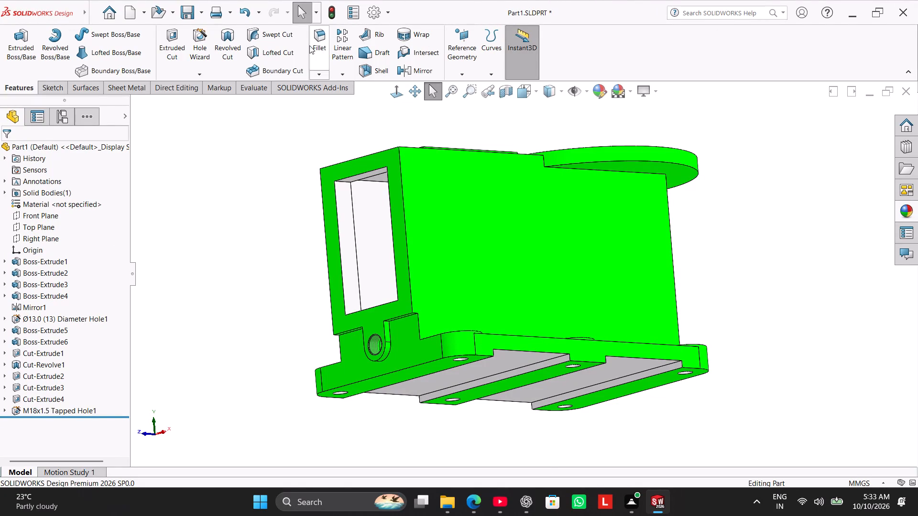
{"action": "left_click", "coordinate": [209, 45]}
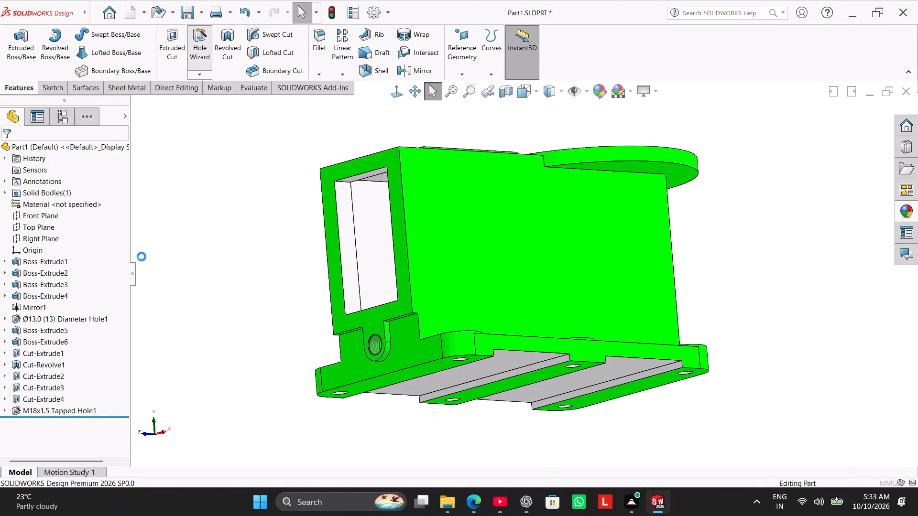
{"action": "left_click_drag", "start_coordinate": [126, 269], "coordinate": [127, 290]}
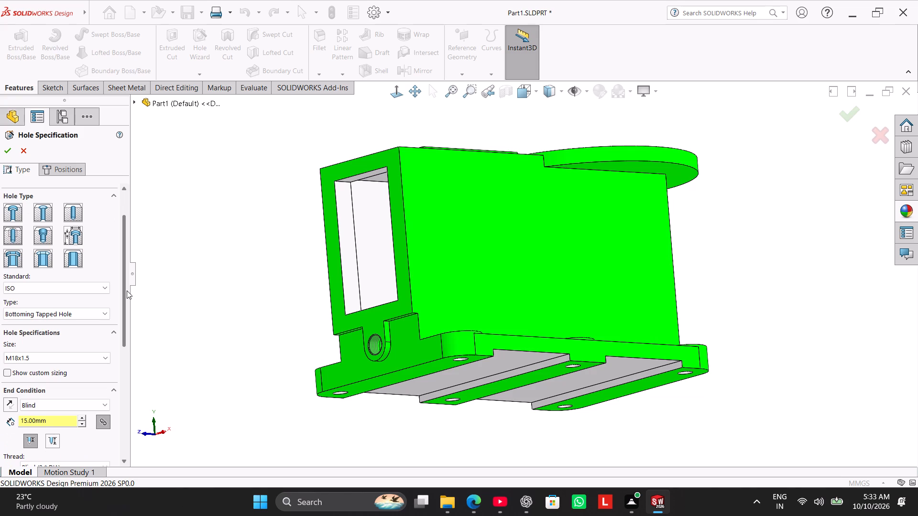
{"action": "left_click", "coordinate": [80, 356]}
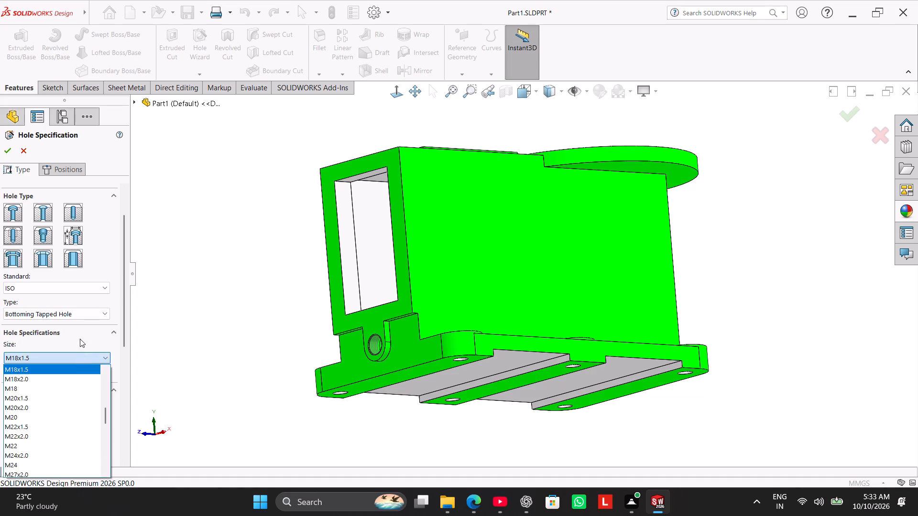
{"action": "scroll", "coordinate": [68, 402], "scroll_direction": "up", "scroll_amount": 1}
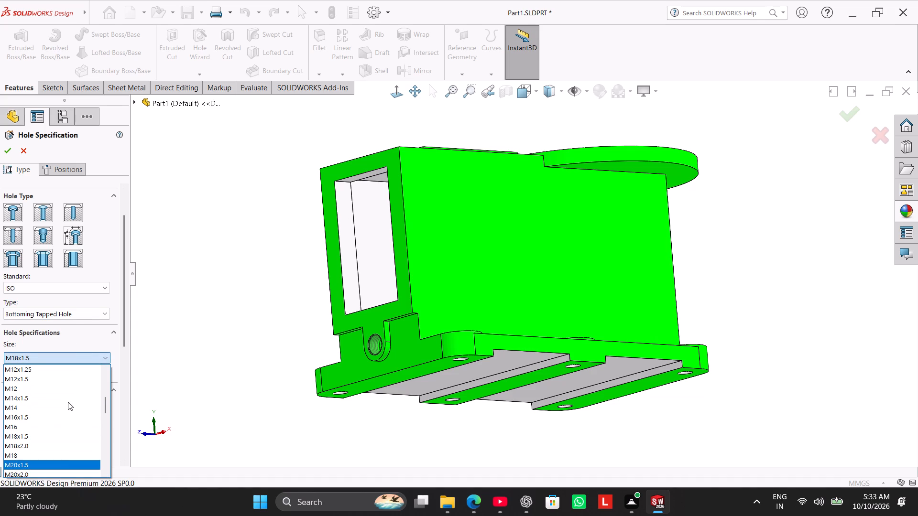
{"action": "scroll", "coordinate": [68, 402], "scroll_direction": "up", "scroll_amount": 1}
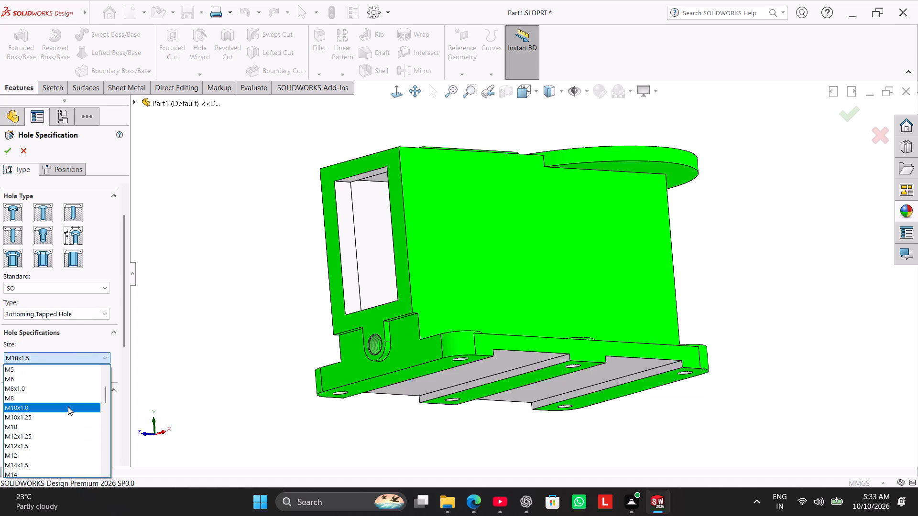
{"action": "left_click", "coordinate": [53, 428]}
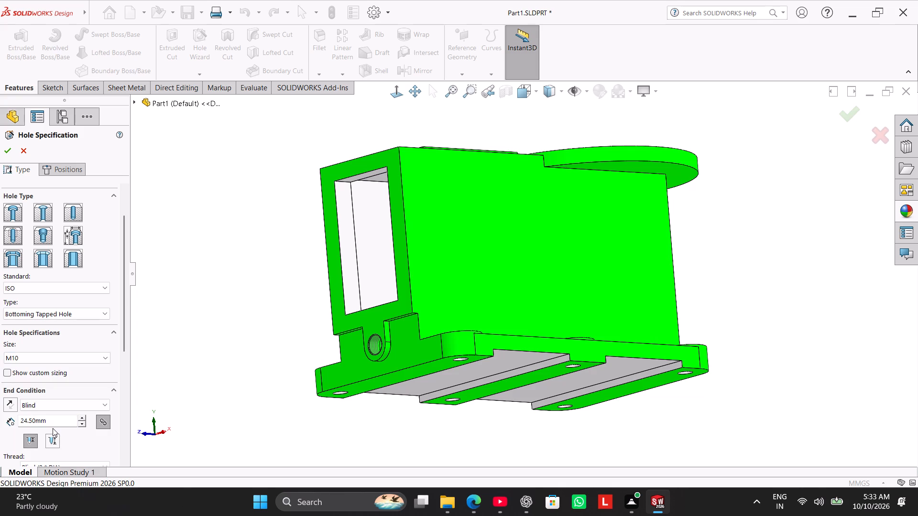
{"action": "left_click", "coordinate": [63, 359]}
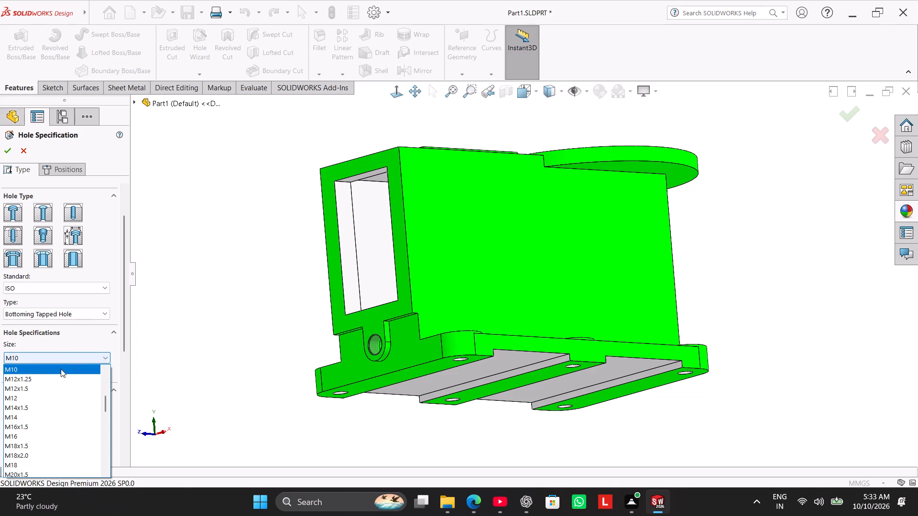
{"action": "scroll", "coordinate": [57, 394], "scroll_direction": "up", "scroll_amount": 1}
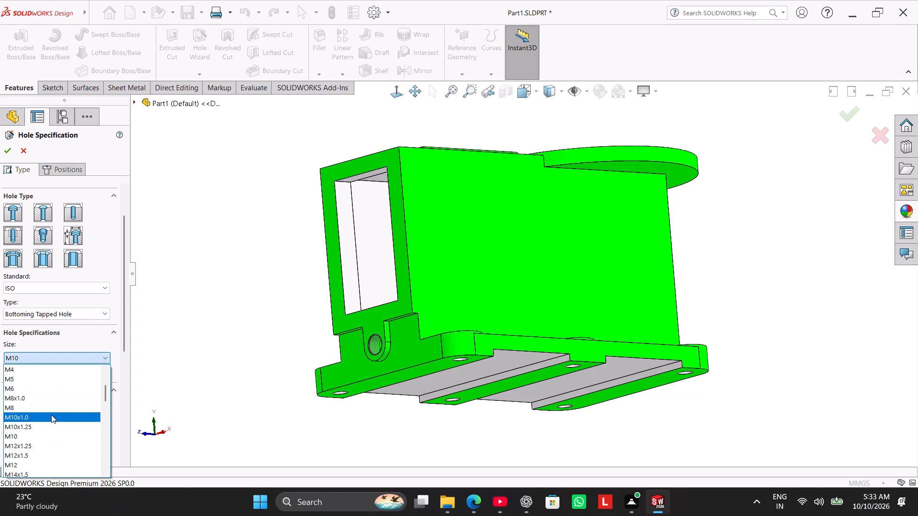
{"action": "left_click", "coordinate": [51, 415]}
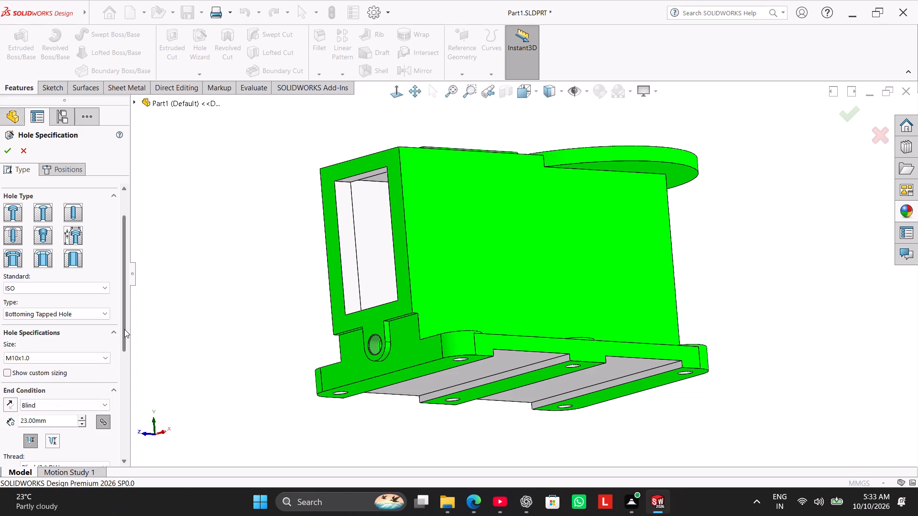
Set the M10x1.0 tapped hole's blind depth to 12 mm.
{"action": "left_click_drag", "start_coordinate": [124, 329], "coordinate": [132, 365]}
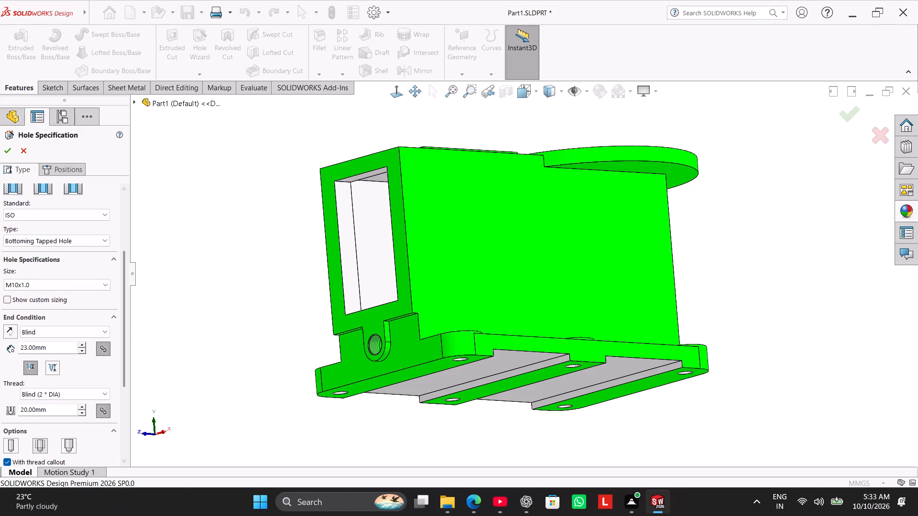
{"action": "double_click", "coordinate": [69, 348]}
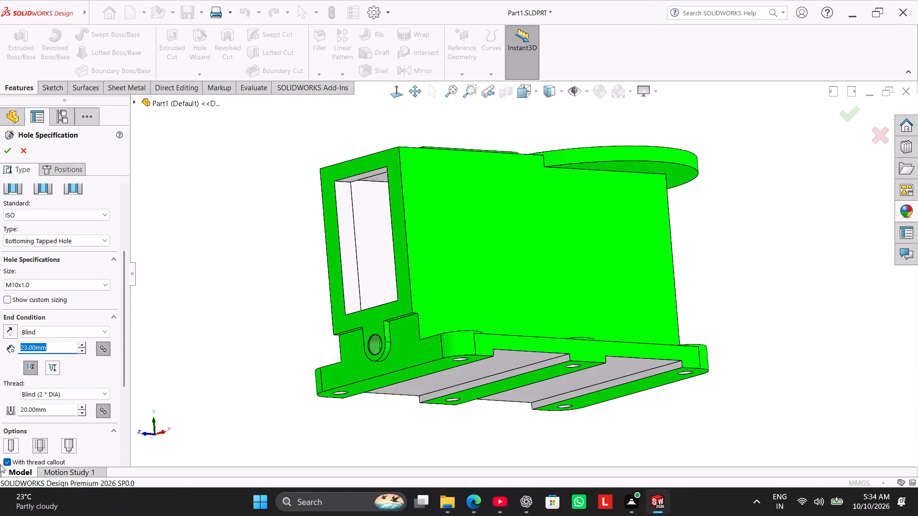
{"action": "type", "text": "12"}
{"action": "key", "text": "Return"}
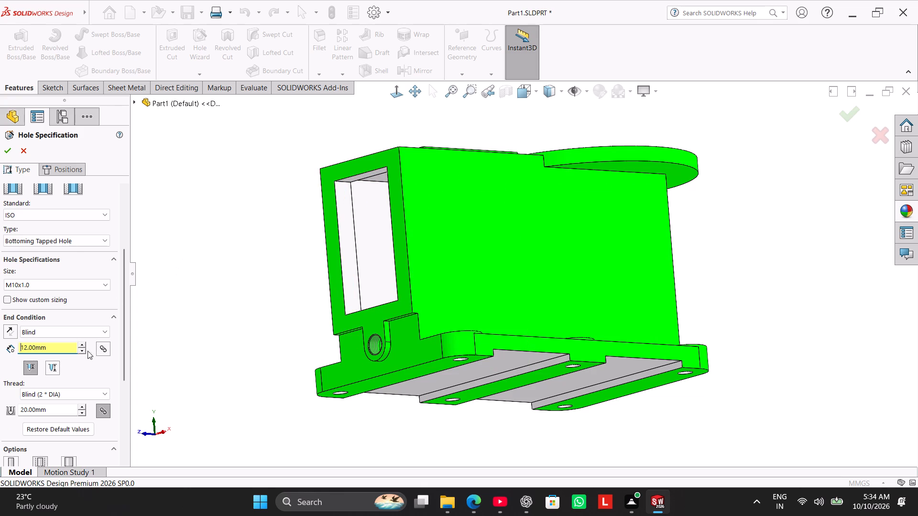
Set the M10x1.0 tapped hole's thread depth to 12 mm and its blind hole depth to 15 mm.
{"action": "double_click", "coordinate": [73, 408]}
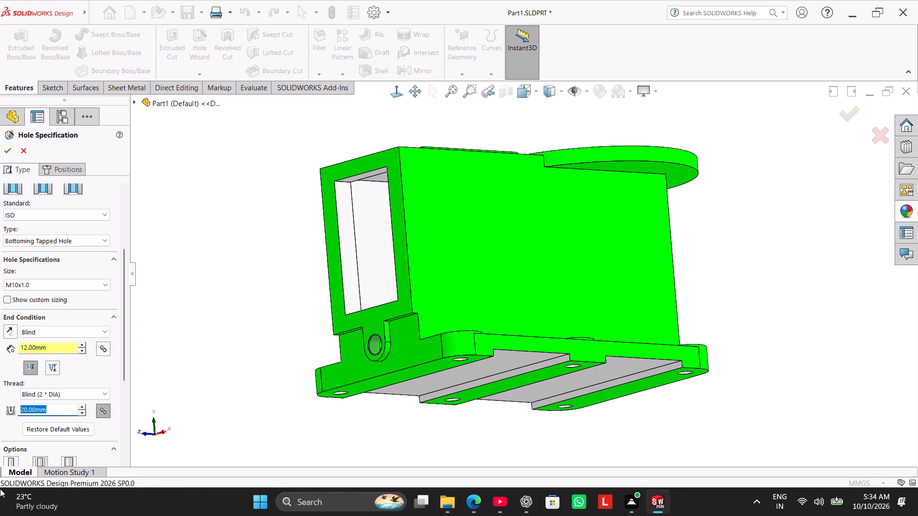
{"action": "type", "text": "12"}
{"action": "double_click", "coordinate": [67, 347]}
{"action": "key", "text": "1"}
{"action": "key", "text": "5"}
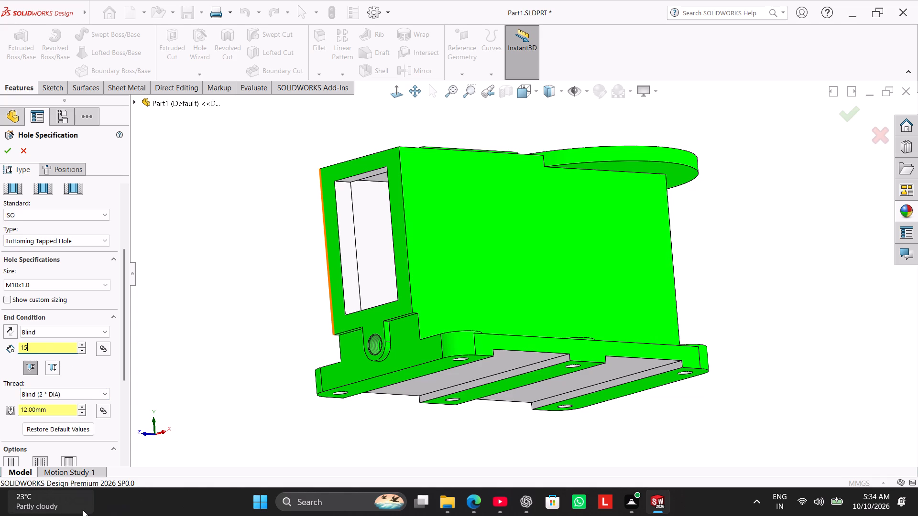
{"action": "key", "text": "Return"}
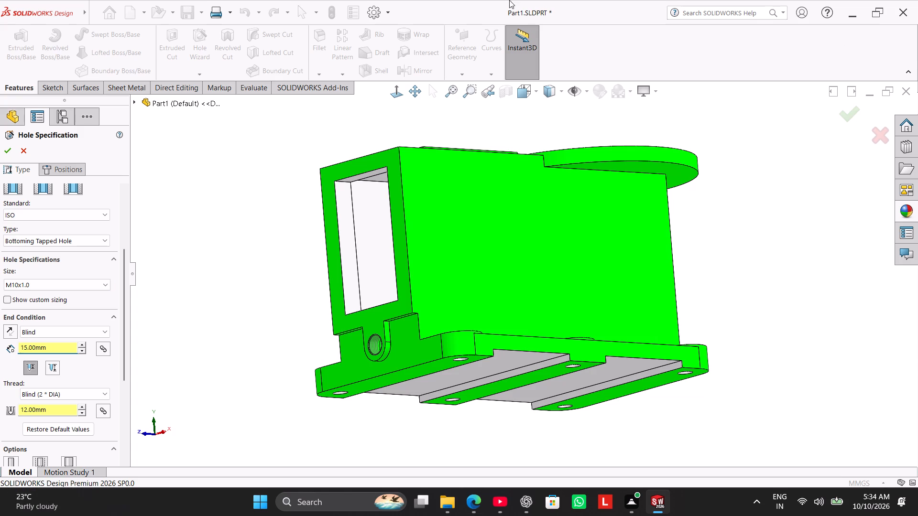
Begin positioning the holes on the block's open-end face and sketch a rectangle about 82 by 130 mm around the opening.
{"action": "left_click_drag", "start_coordinate": [123, 247], "coordinate": [128, 273]}
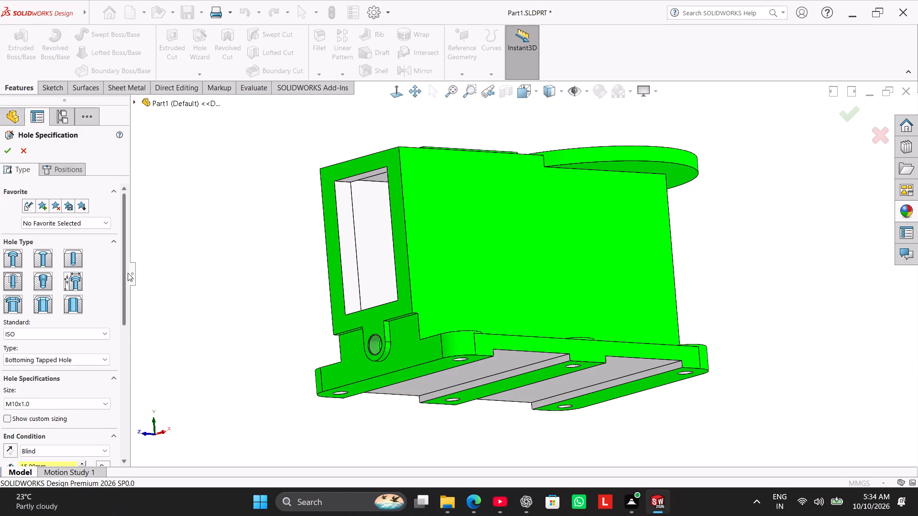
{"action": "left_click_drag", "start_coordinate": [128, 273], "coordinate": [128, 281]}
{"action": "left_click_drag", "start_coordinate": [126, 253], "coordinate": [128, 363]}
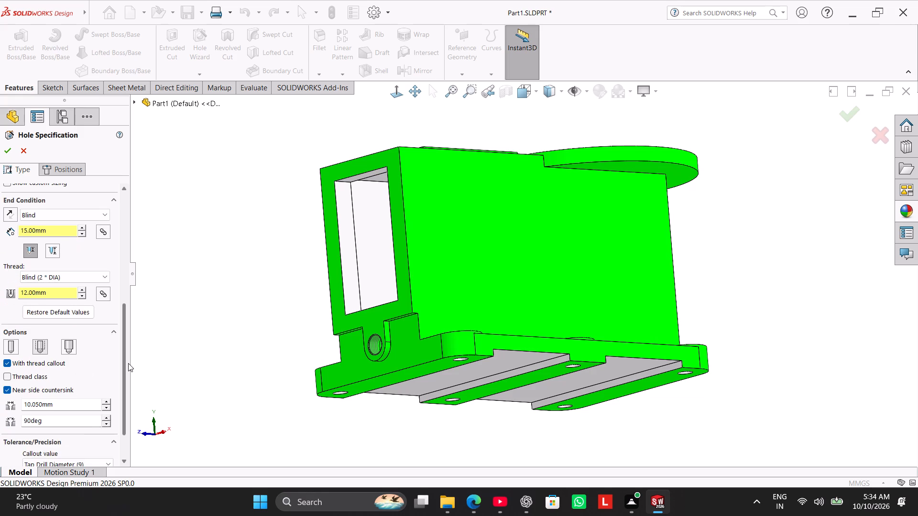
{"action": "left_click_drag", "start_coordinate": [128, 363], "coordinate": [122, 393]}
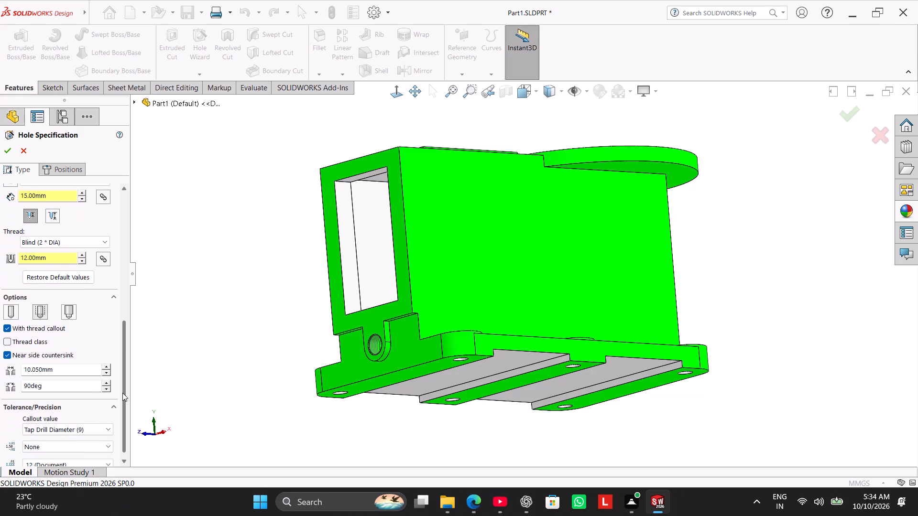
{"action": "left_click_drag", "start_coordinate": [122, 393], "coordinate": [124, 197]}
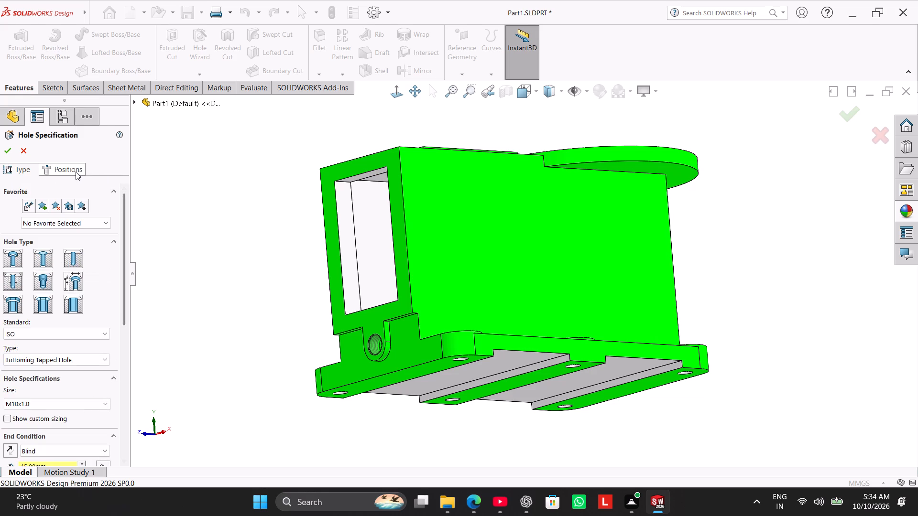
{"action": "left_click", "coordinate": [76, 172]}
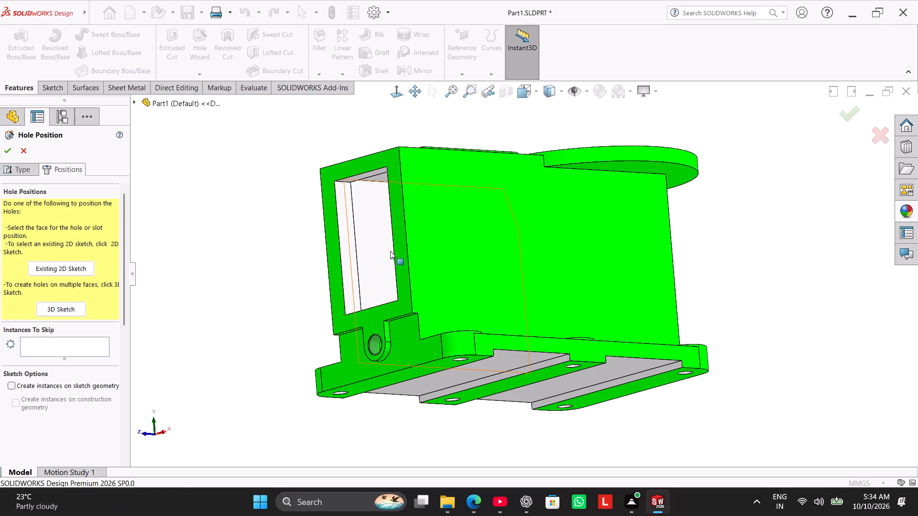
{"action": "left_click", "coordinate": [388, 158]}
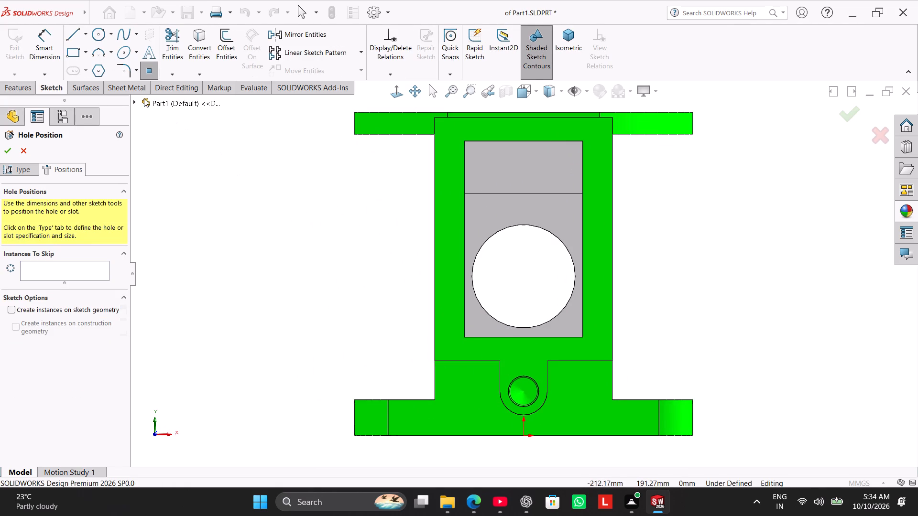
{"action": "left_click", "coordinate": [74, 49]}
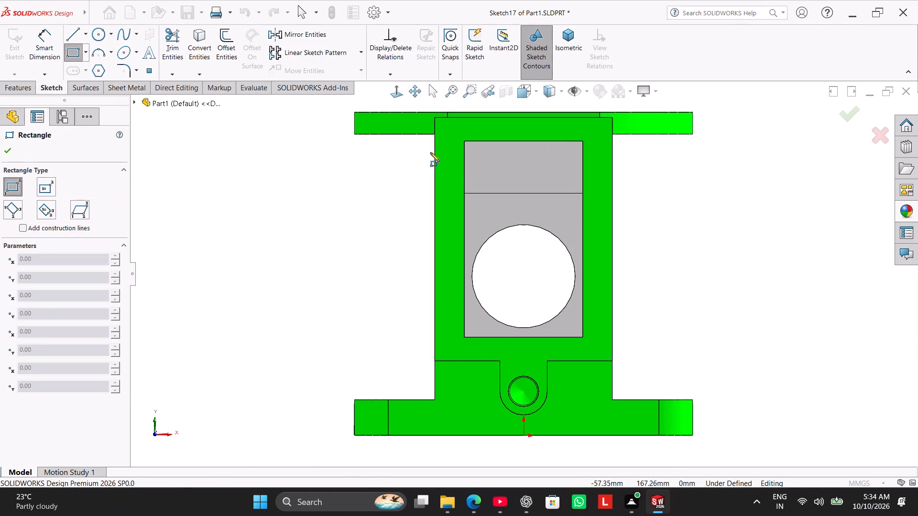
{"action": "left_click", "coordinate": [451, 131]}
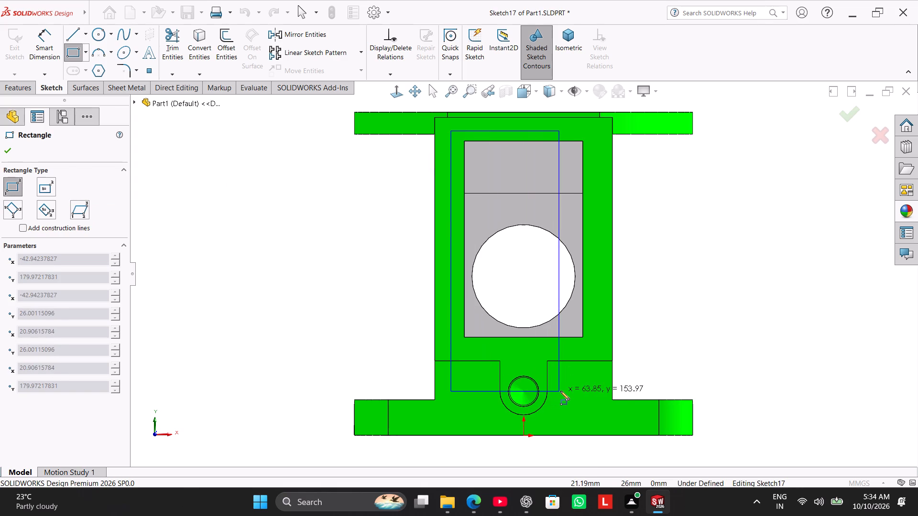
{"action": "left_click", "coordinate": [590, 351]}
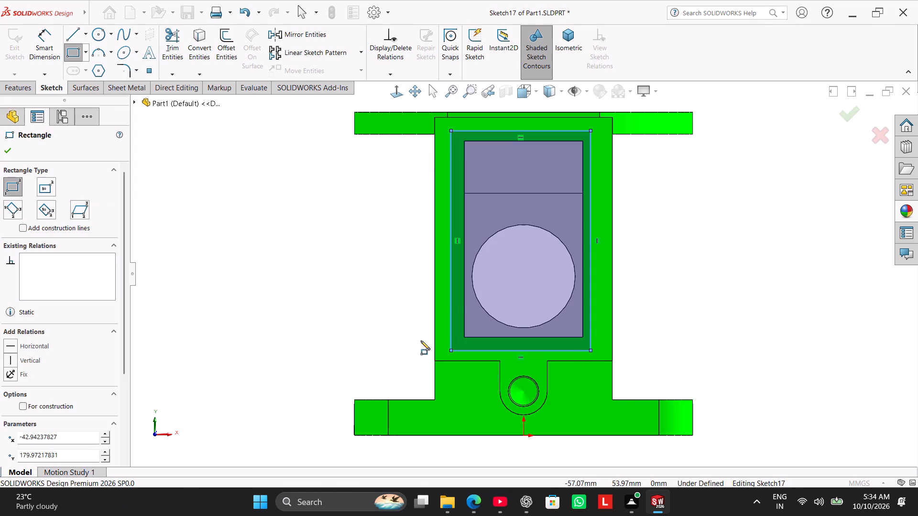
{"action": "right_click", "coordinate": [314, 296]}
{"action": "left_click", "coordinate": [349, 301]}
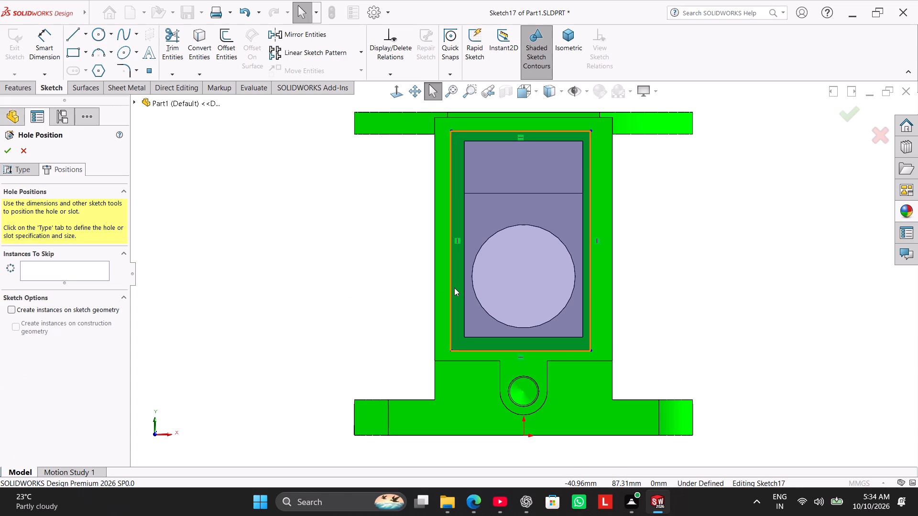
Convert the rectangle around the opening to construction geometry.
{"action": "right_click", "coordinate": [590, 280]}
{"action": "left_click", "coordinate": [640, 215]}
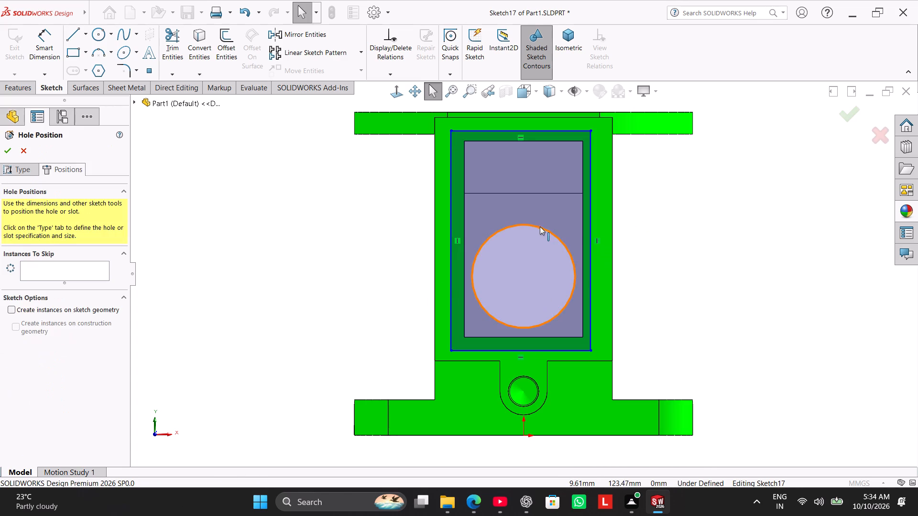
{"action": "right_click", "coordinate": [552, 217]}
{"action": "left_click", "coordinate": [579, 208]}
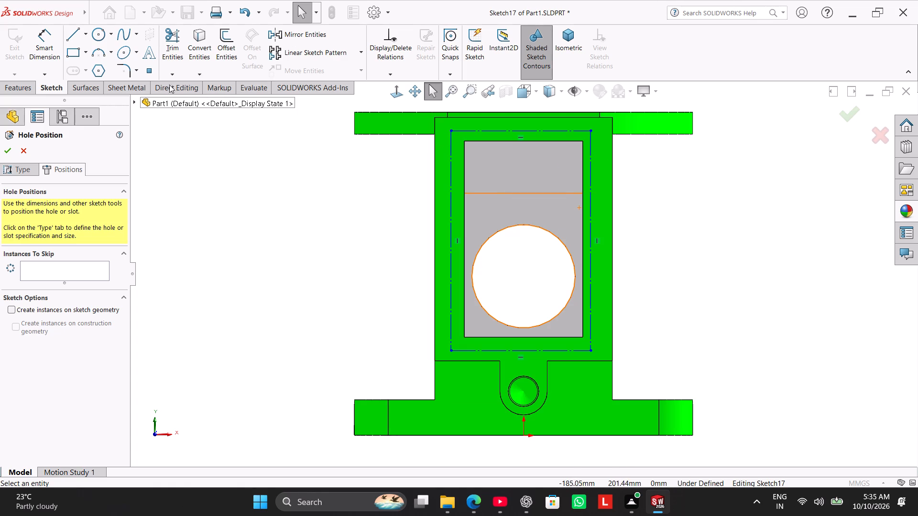
Place six hole points: one at each corner of the construction rectangle and one at the midpoint of each vertical side.
{"action": "left_click", "coordinate": [151, 73]}
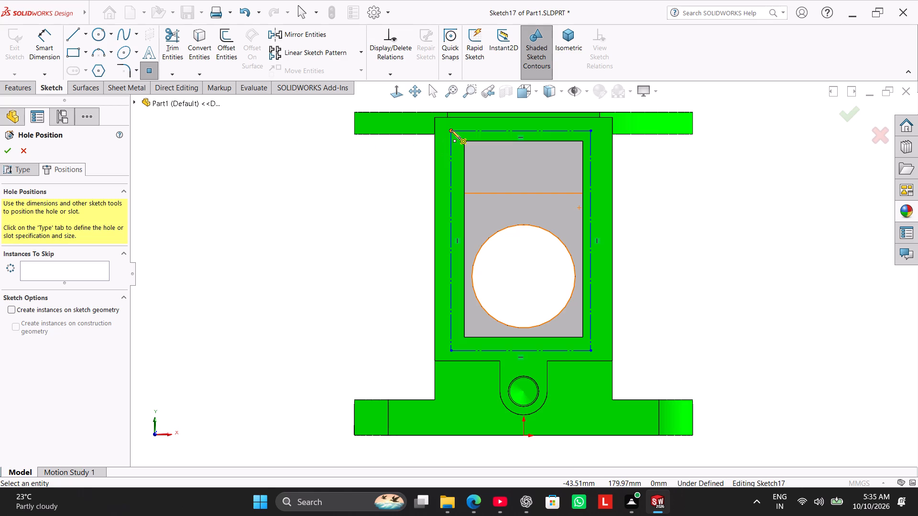
{"action": "left_click", "coordinate": [451, 130]}
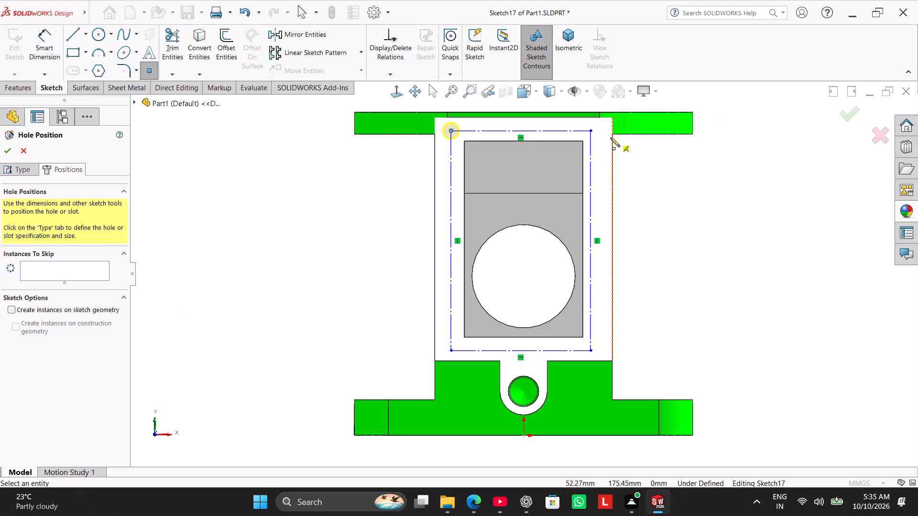
{"action": "left_click", "coordinate": [590, 131]}
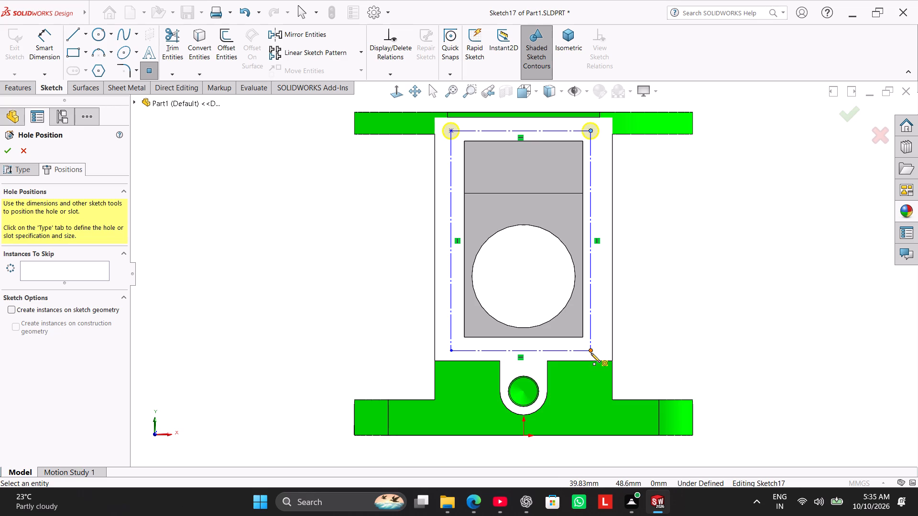
{"action": "left_click", "coordinate": [591, 353]}
{"action": "left_click", "coordinate": [451, 352]}
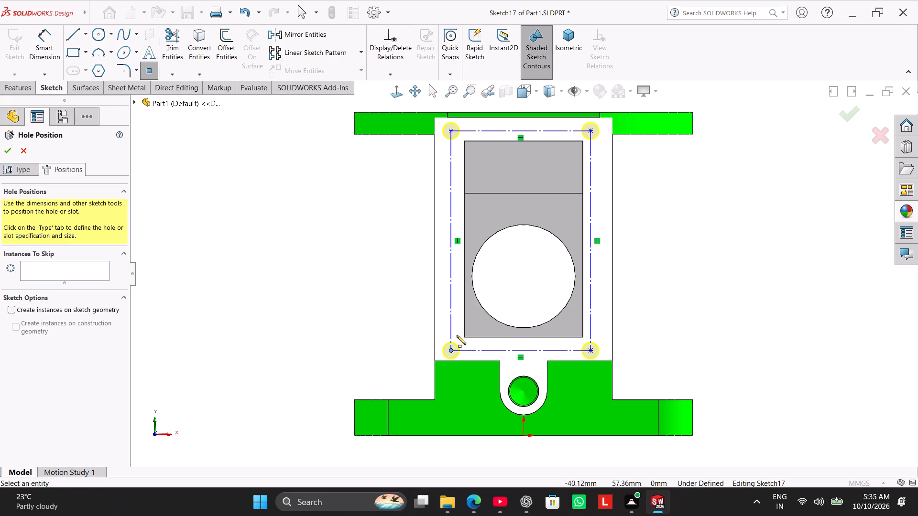
{"action": "left_click", "coordinate": [449, 241]}
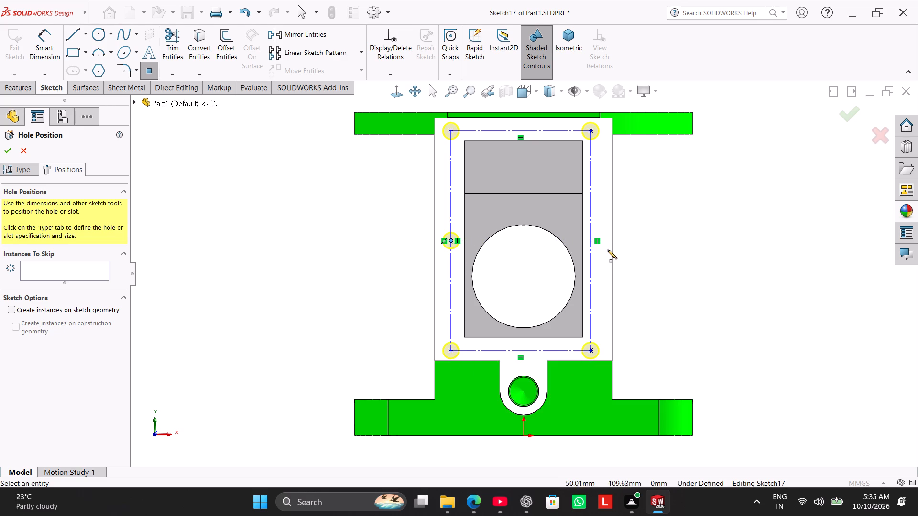
{"action": "left_click", "coordinate": [591, 240]}
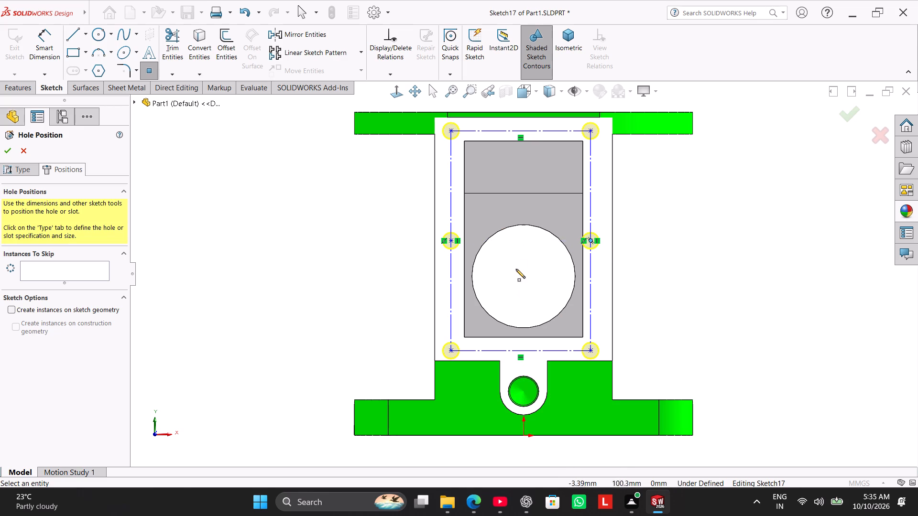
Place another hole point inside the bore, level with the side midpoints and directly above the origin.
{"action": "scroll", "coordinate": [546, 278], "scroll_direction": "down", "scroll_amount": 3}
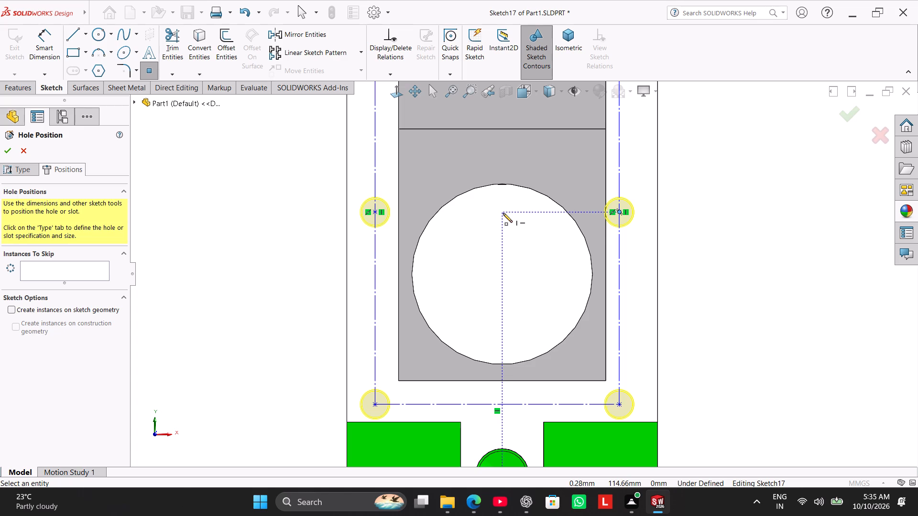
{"action": "left_click", "coordinate": [503, 213]}
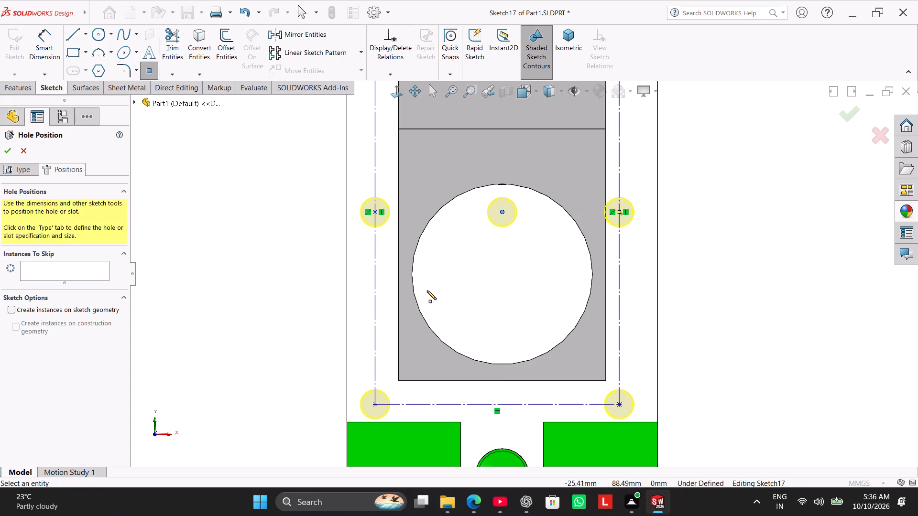
Dimension the construction rectangle's top line to a width of 87 mm.
{"action": "left_click", "coordinate": [58, 67]}
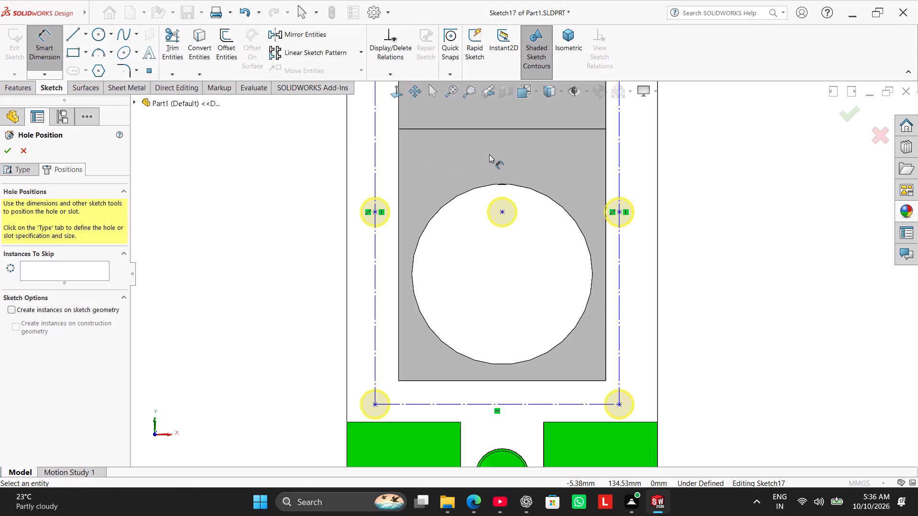
{"action": "scroll", "coordinate": [494, 150], "scroll_direction": "up", "scroll_amount": 3}
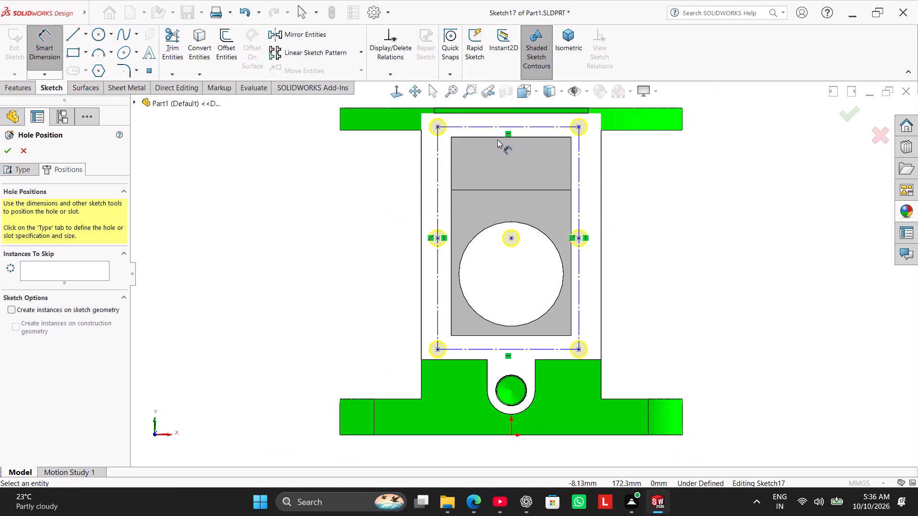
{"action": "left_click", "coordinate": [497, 127]}
{"action": "scroll", "coordinate": [503, 109], "scroll_direction": "up", "scroll_amount": 1}
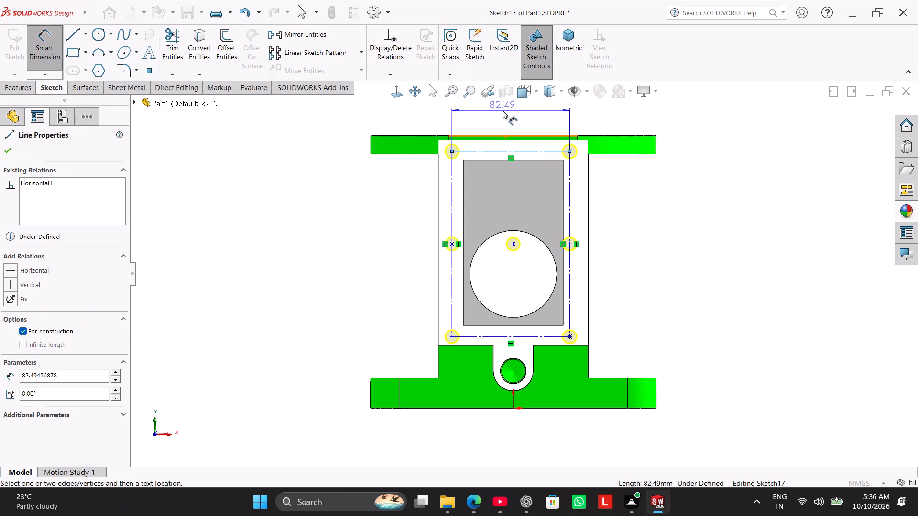
{"action": "left_click", "coordinate": [503, 119]}
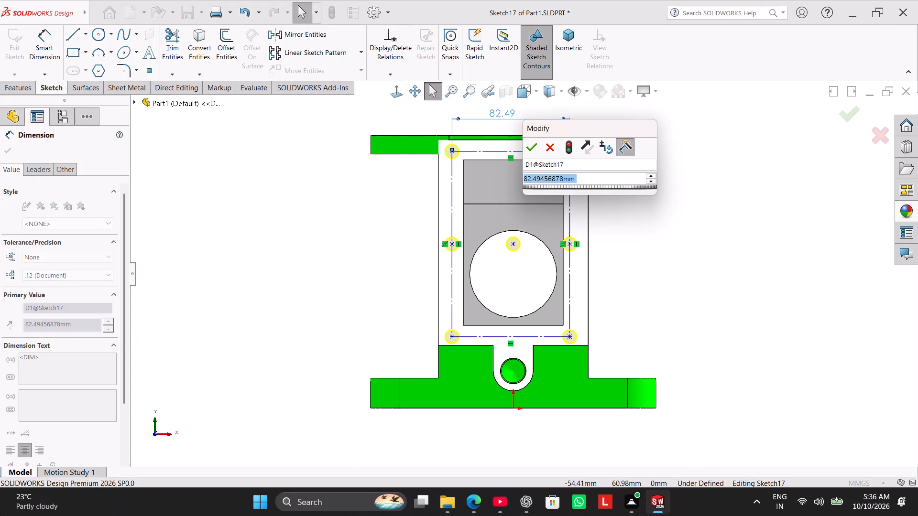
{"action": "type", "text": "87"}
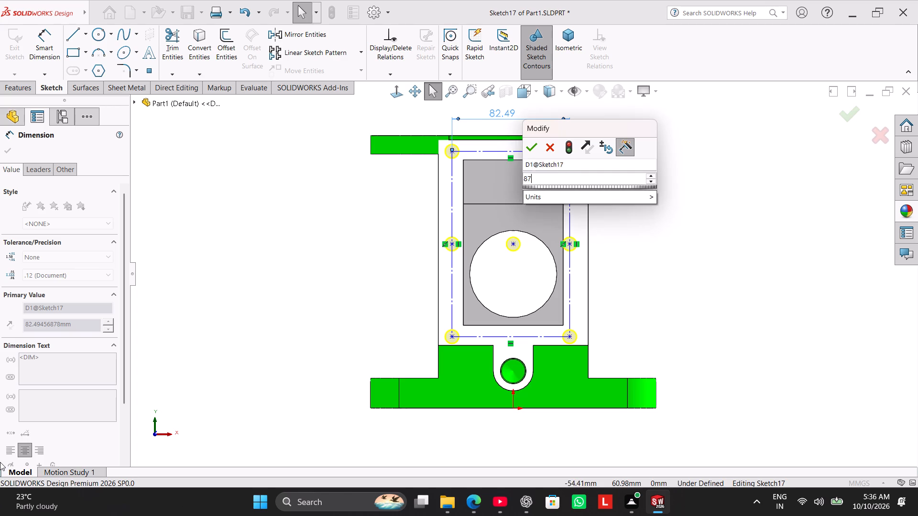
{"action": "key", "text": "Return"}
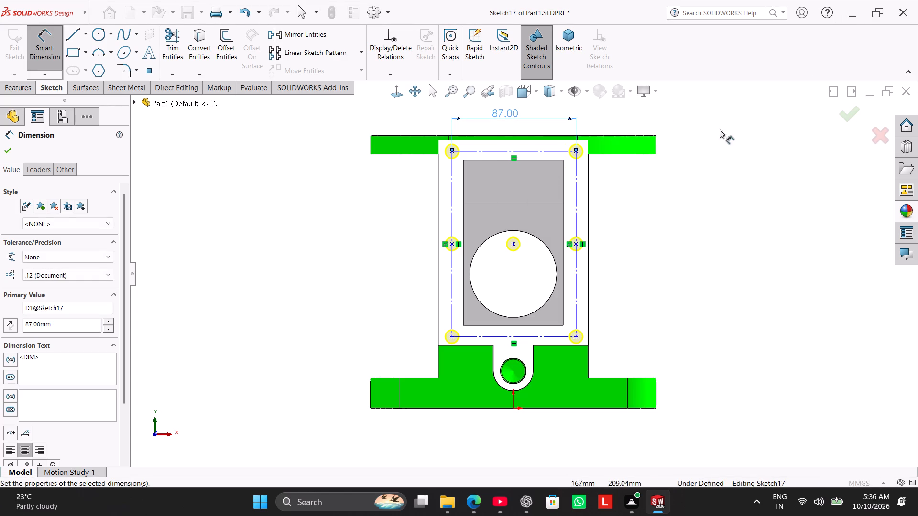
Dimension the construction rectangle's vertical side to a height of 116 mm.
{"action": "left_click", "coordinate": [578, 197]}
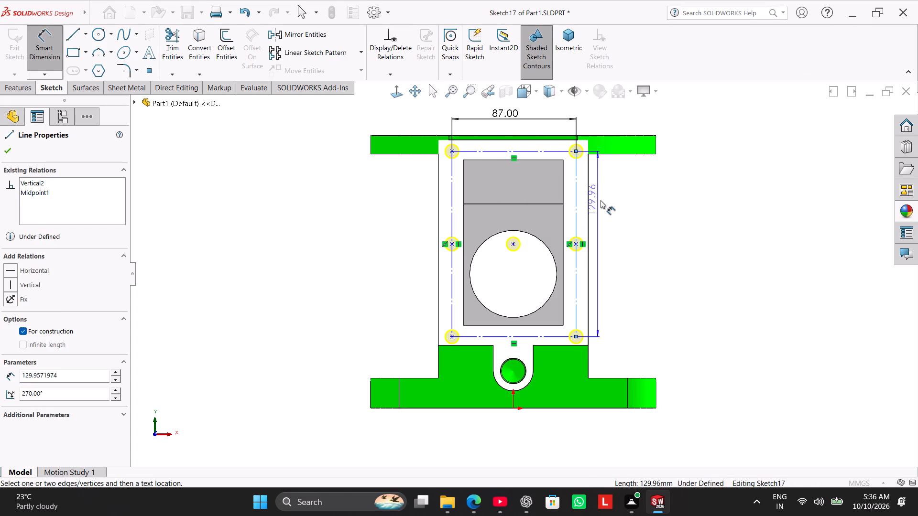
{"action": "left_click", "coordinate": [618, 210]}
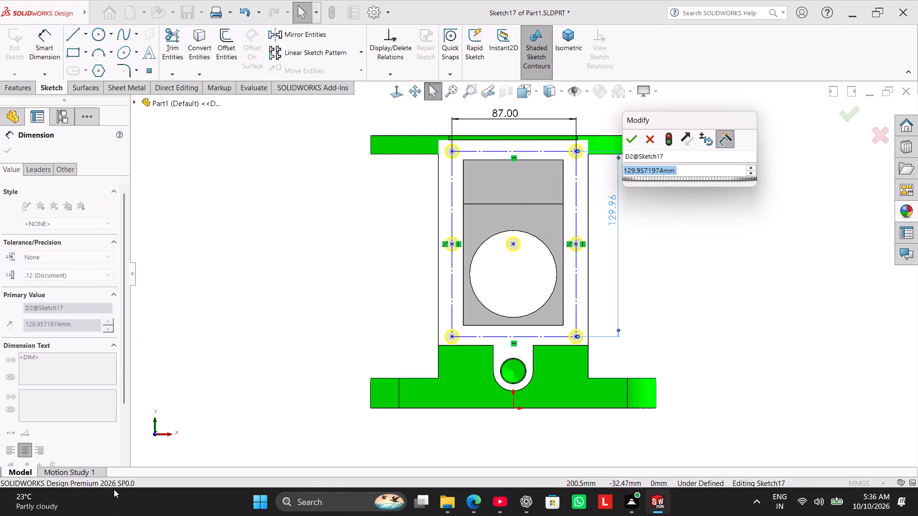
{"action": "type", "text": "116"}
{"action": "key", "text": "Return"}
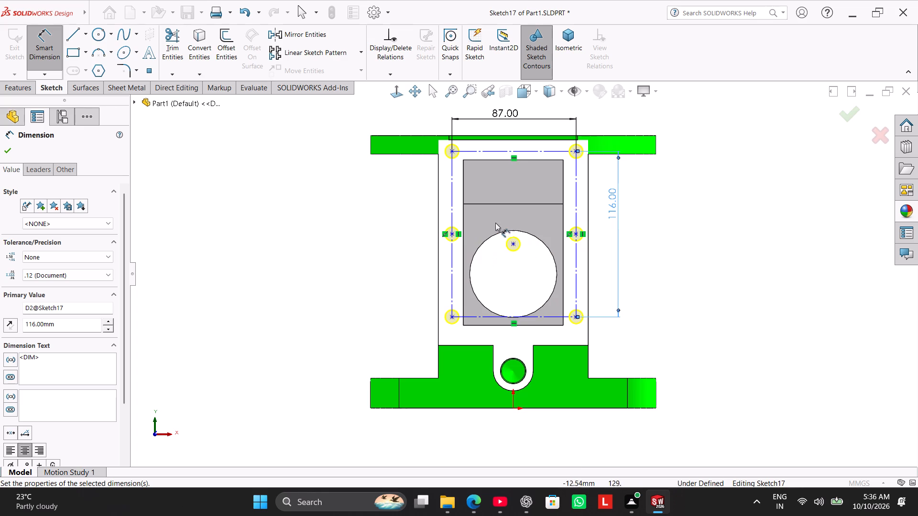
{"action": "right_click", "coordinate": [305, 255]}
{"action": "left_click", "coordinate": [335, 285]}
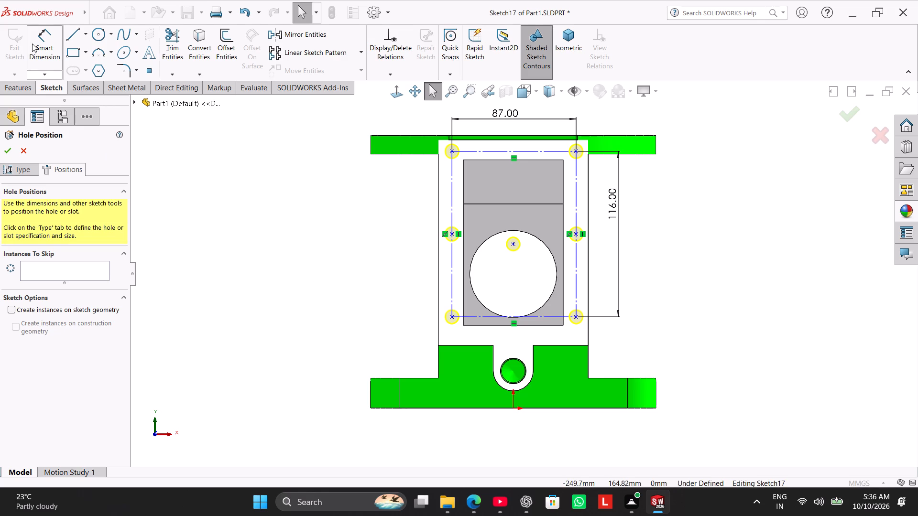
Dimension the height from the base's bottom edge to the construction rectangle's left-side midpoint as 116 mm.
{"action": "left_click_drag", "start_coordinate": [44, 45], "coordinate": [48, 53]}
{"action": "left_click", "coordinate": [428, 407]}
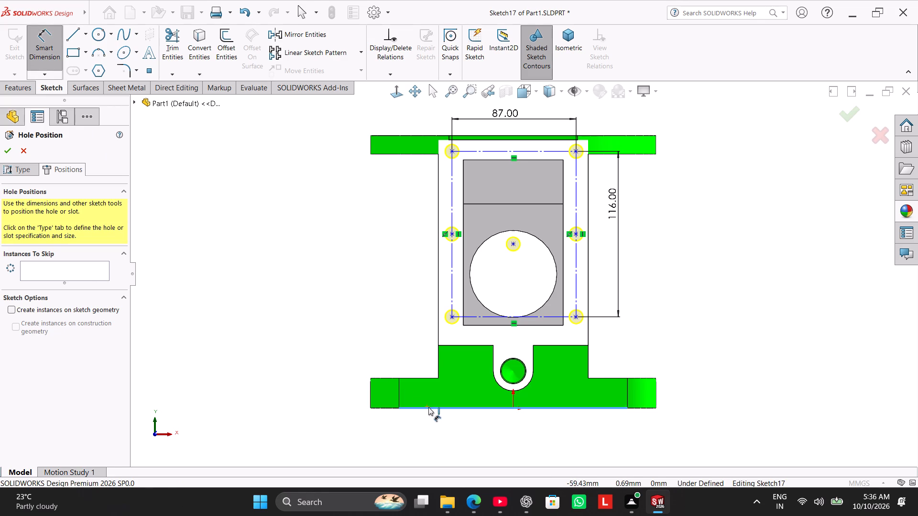
{"action": "left_click", "coordinate": [452, 233]}
{"action": "left_click", "coordinate": [367, 281]}
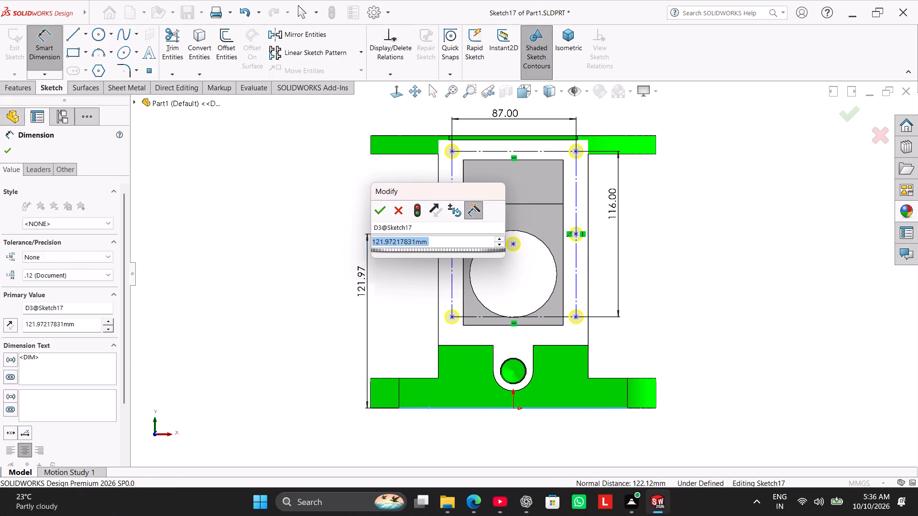
{"action": "type", "text": "116"}
{"action": "key", "text": "Return"}
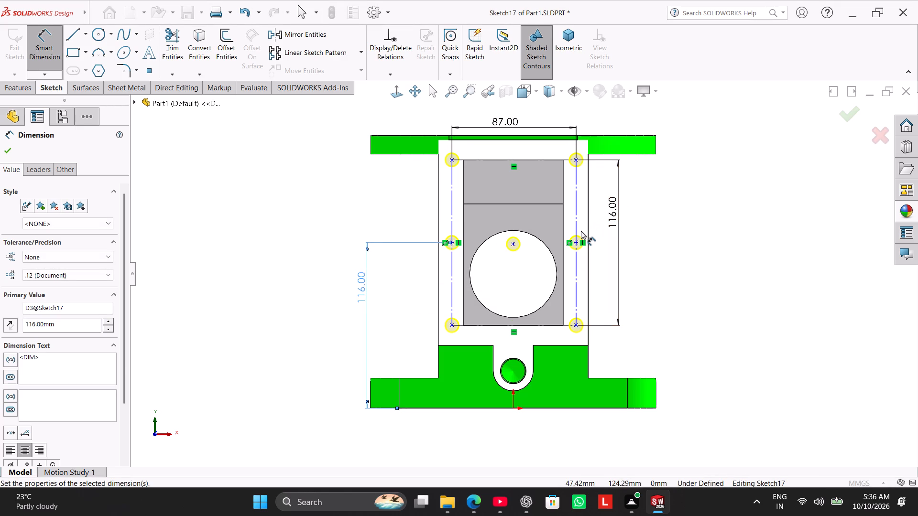
{"action": "right_click", "coordinate": [689, 262]}
{"action": "left_click", "coordinate": [730, 291]}
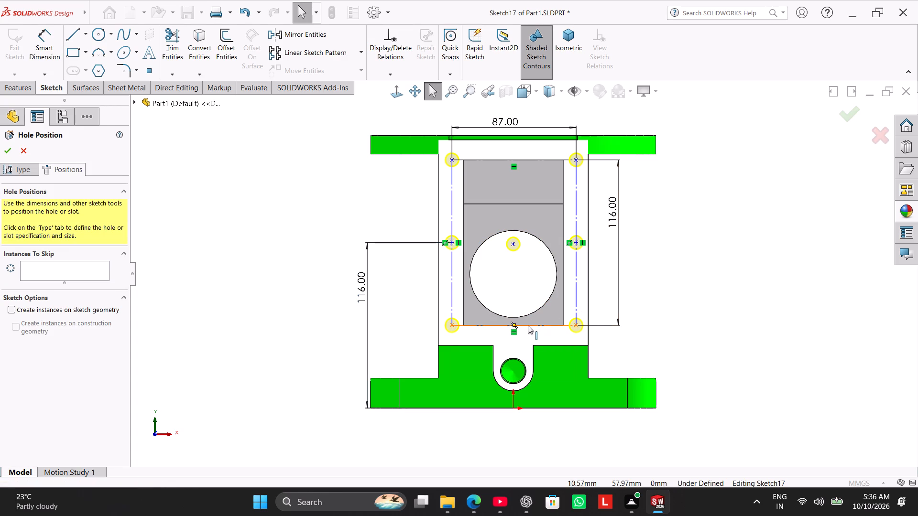
Add a vertical relation between the midpoint of the construction rectangle's bottom line and the origin.
{"action": "left_click", "coordinate": [515, 324], "text": "ctrl"}
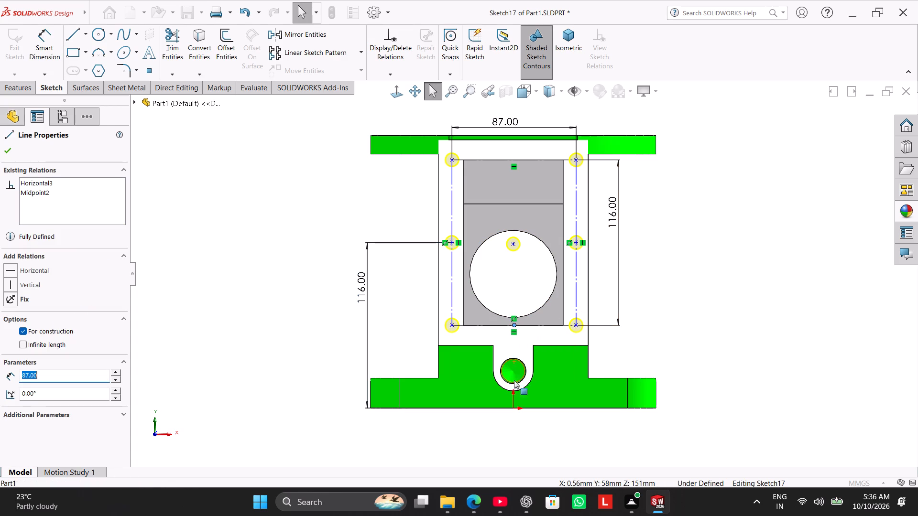
{"action": "left_click", "coordinate": [513, 406], "text": "ctrl"}
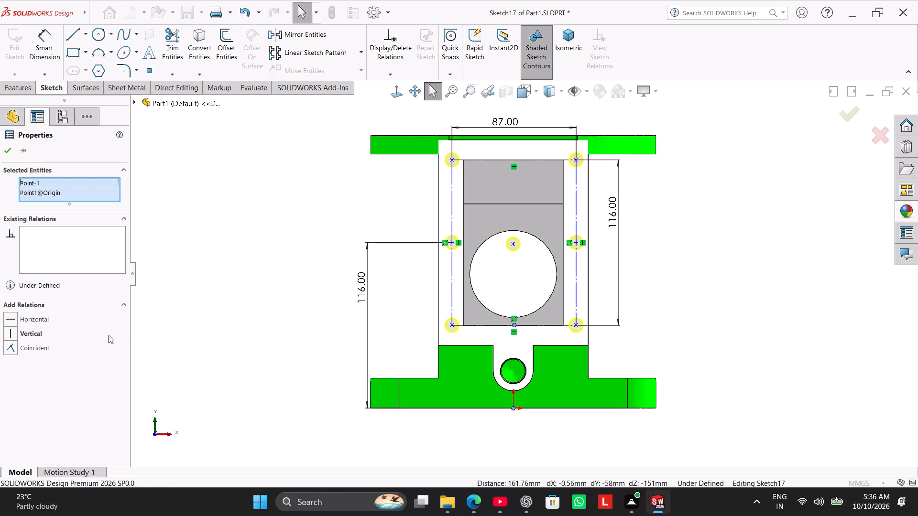
{"action": "left_click", "coordinate": [38, 335]}
{"action": "left_click", "coordinate": [189, 315]}
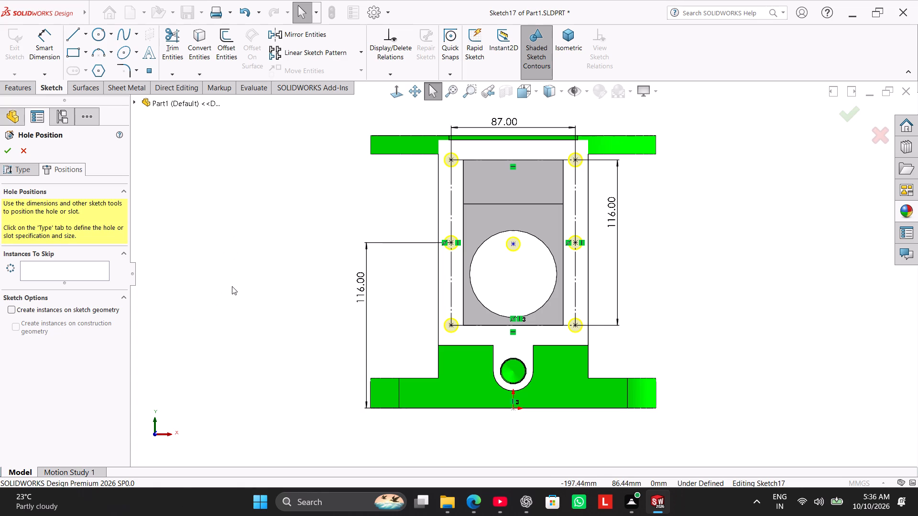
Draw a centerline from the hole point inside the bore to the rectangle's right-side midpoint and make it horizontal.
{"action": "left_click", "coordinate": [83, 35]}
{"action": "left_click", "coordinate": [86, 57]}
{"action": "scroll", "coordinate": [492, 223], "scroll_direction": "down", "scroll_amount": 3}
{"action": "left_click", "coordinate": [529, 264]}
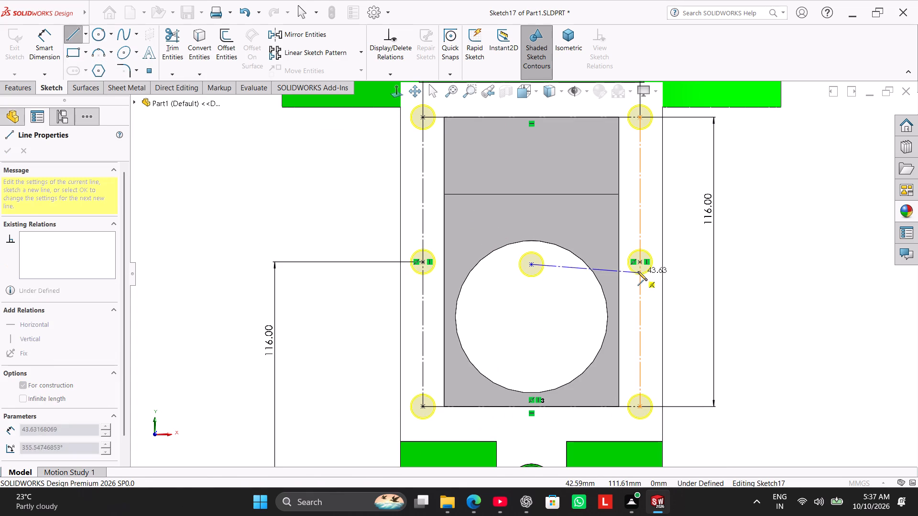
{"action": "left_click", "coordinate": [638, 260]}
{"action": "right_click", "coordinate": [348, 208]}
{"action": "left_click", "coordinate": [359, 215]}
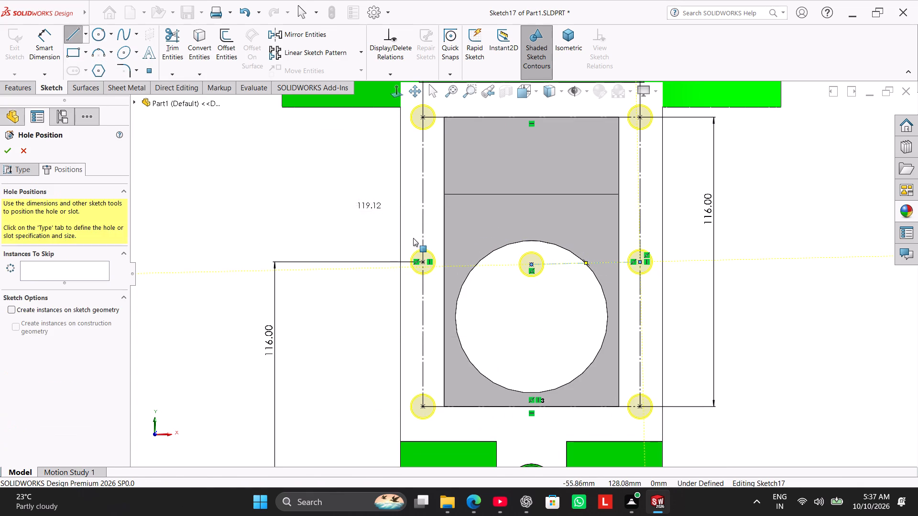
{"action": "right_click", "coordinate": [556, 263]}
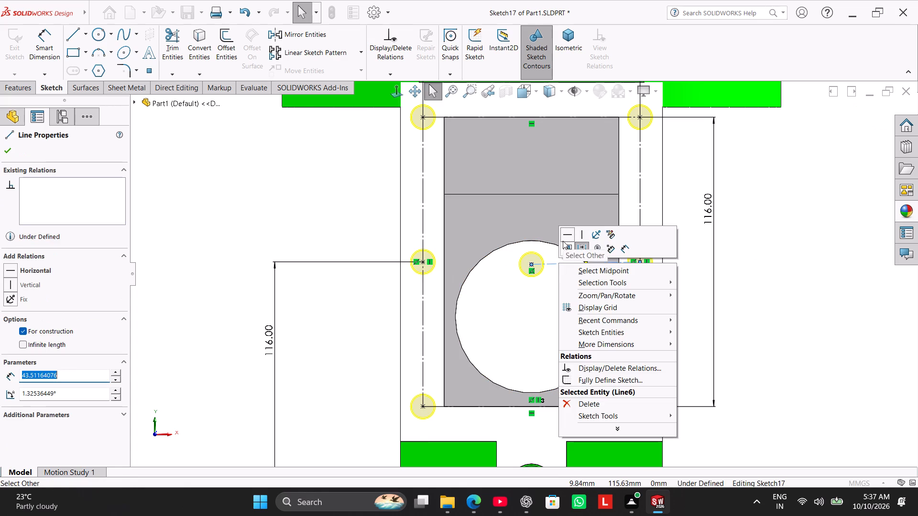
{"action": "left_click", "coordinate": [565, 235]}
{"action": "left_click", "coordinate": [336, 218]}
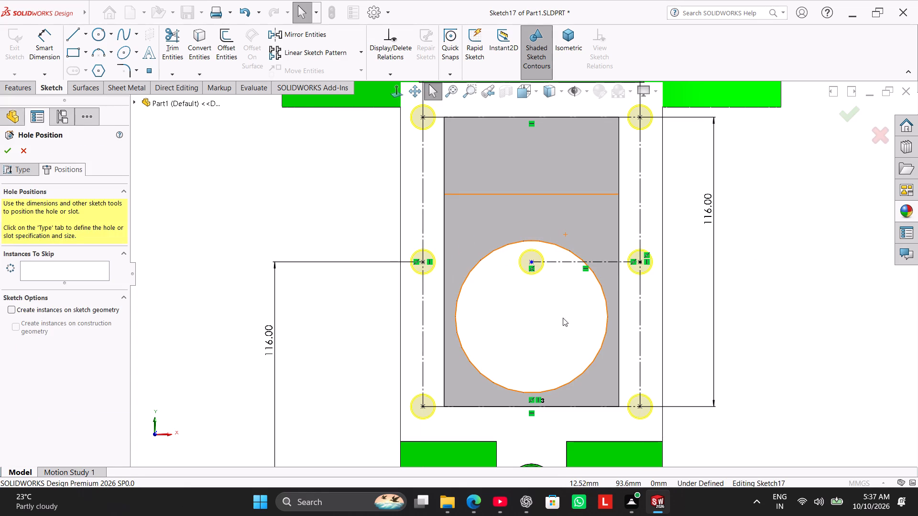
Draw a centerline from the hole point inside the bore to the rectangle's bottom-line midpoint and make it vertical.
{"action": "left_click", "coordinate": [84, 34]}
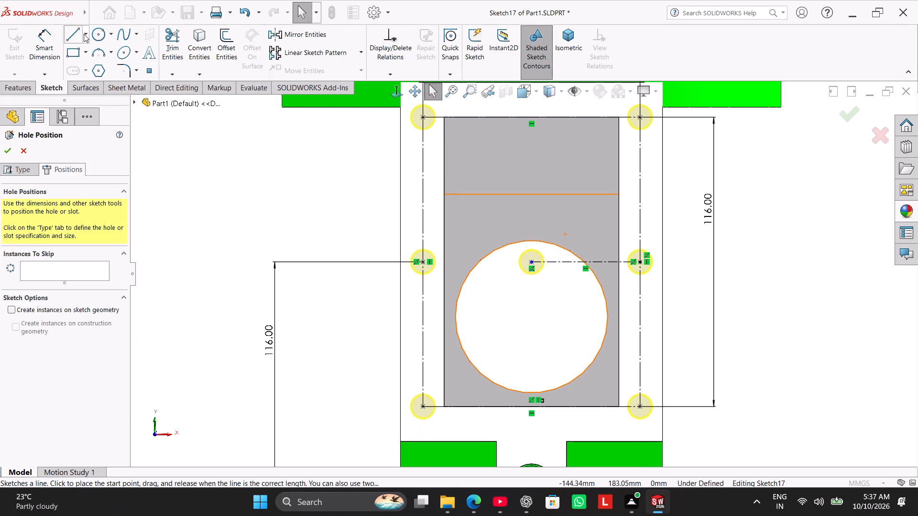
{"action": "left_click", "coordinate": [88, 58]}
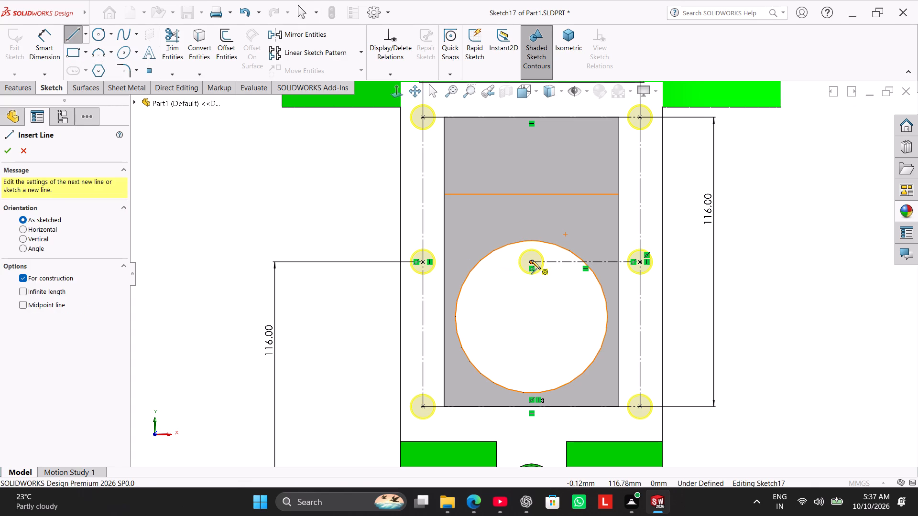
{"action": "left_click", "coordinate": [531, 260]}
{"action": "left_click", "coordinate": [530, 406]}
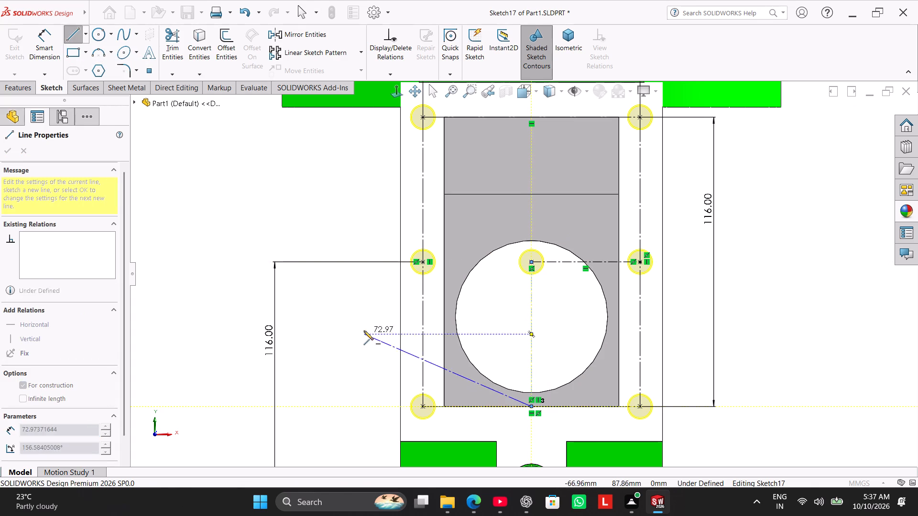
{"action": "right_click", "coordinate": [363, 328]}
{"action": "left_click", "coordinate": [382, 334]}
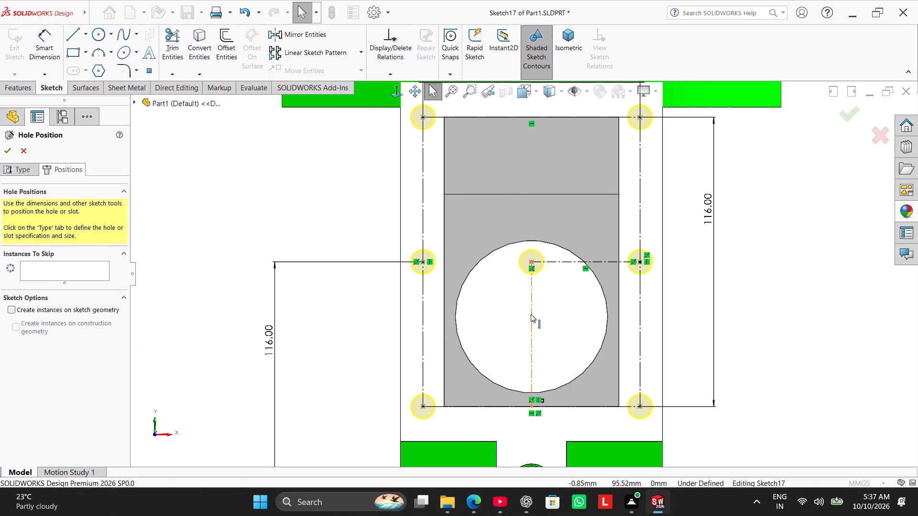
{"action": "right_click", "coordinate": [532, 315]}
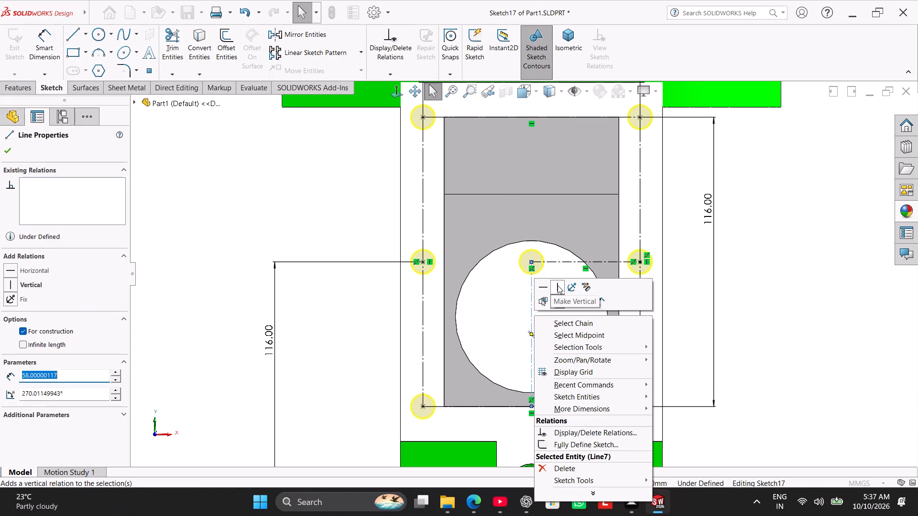
{"action": "left_click", "coordinate": [557, 285]}
{"action": "left_click", "coordinate": [391, 333]}
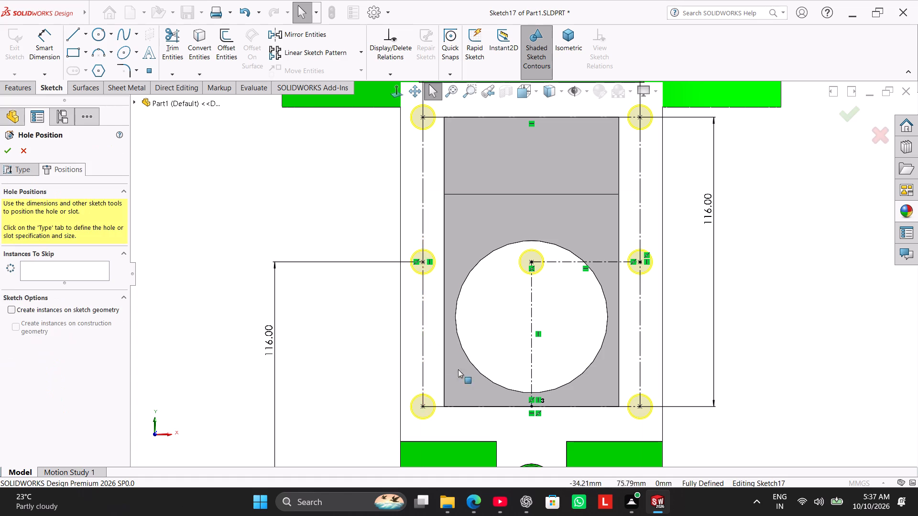
Finish the hole positions to create the M10x1.0 tapped holes around the block's rectangular opening.
{"action": "scroll", "coordinate": [539, 391], "scroll_direction": "down", "scroll_amount": 4}
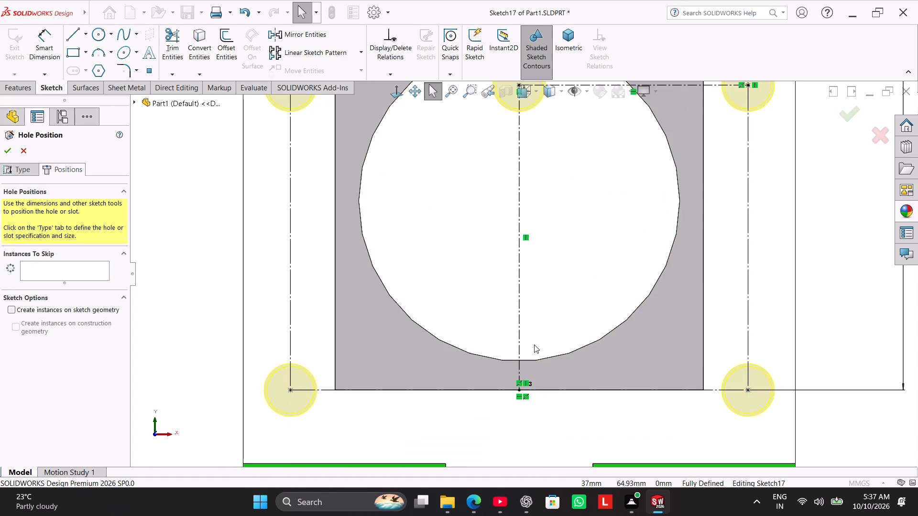
{"action": "scroll", "coordinate": [538, 310], "scroll_direction": "up", "scroll_amount": 5}
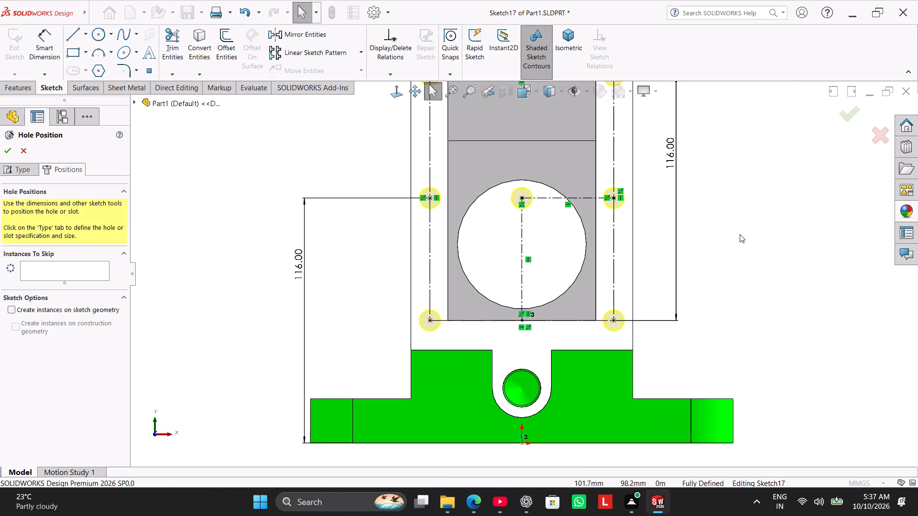
{"action": "left_click", "coordinate": [740, 234]}
{"action": "scroll", "coordinate": [622, 175], "scroll_direction": "up", "scroll_amount": 1}
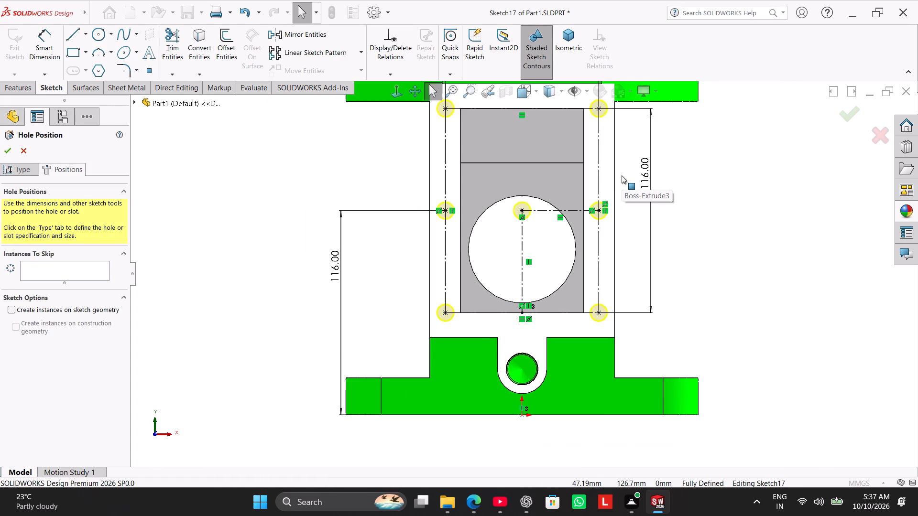
{"action": "scroll", "coordinate": [603, 174], "scroll_direction": "down", "scroll_amount": 1}
{"action": "scroll", "coordinate": [603, 174], "scroll_direction": "up", "scroll_amount": 1}
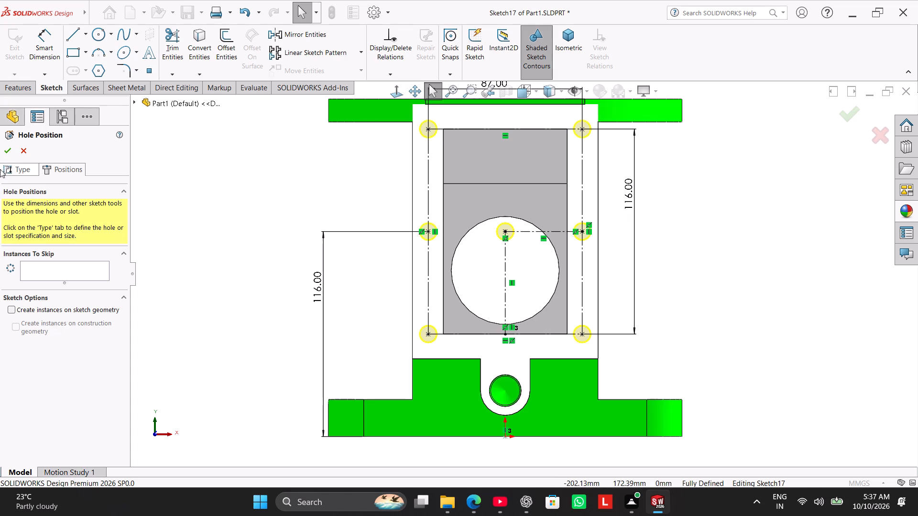
{"action": "left_click", "coordinate": [8, 148]}
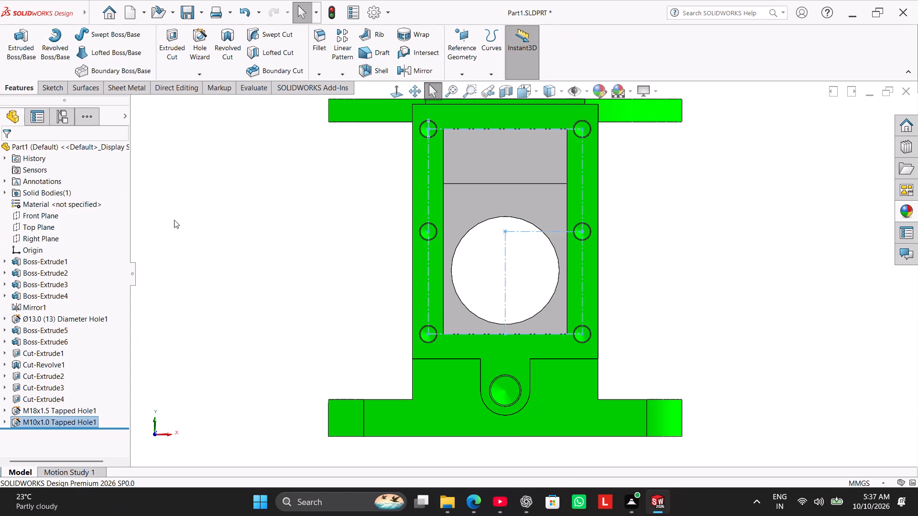
{"action": "left_click", "coordinate": [174, 220]}
Examine the tapped holes, the opening and the rest of the part from several angles, ending in the isometric view.
{"action": "middle_click_drag", "start_coordinate": [244, 243], "coordinate": [245, 224]}
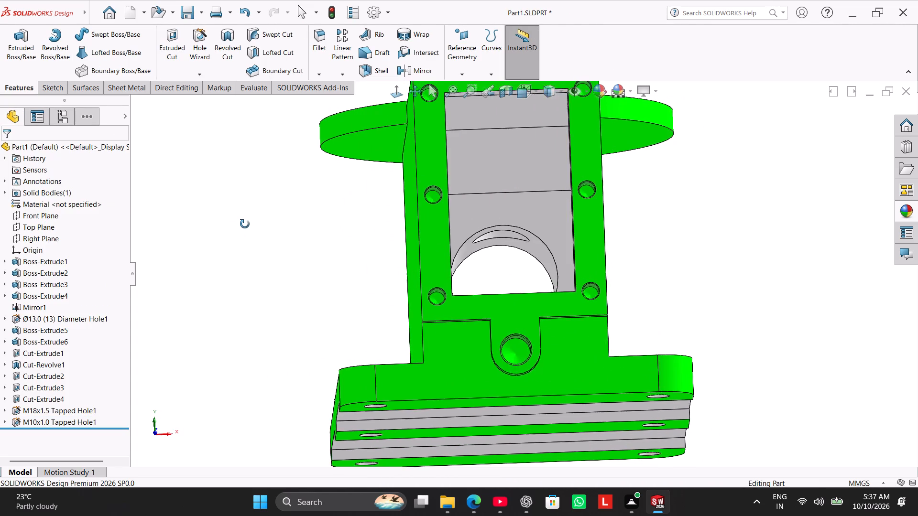
{"action": "middle_click_drag", "start_coordinate": [245, 224], "coordinate": [204, 235]}
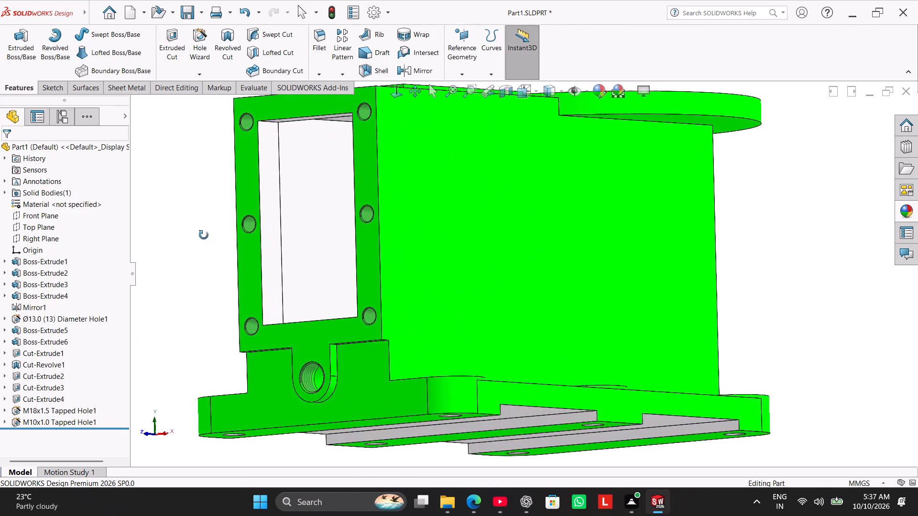
{"action": "middle_click_drag", "start_coordinate": [204, 235], "coordinate": [70, 229]}
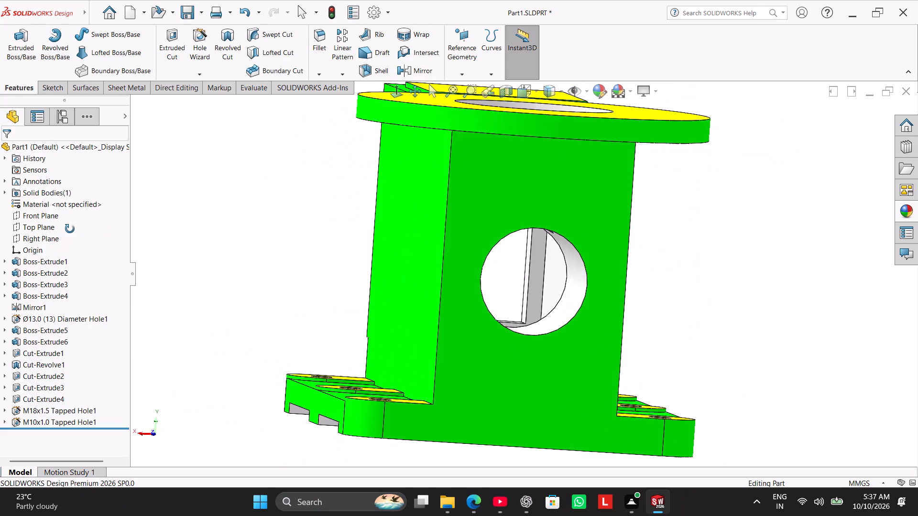
{"action": "middle_click_drag", "start_coordinate": [70, 229], "coordinate": [234, 298]}
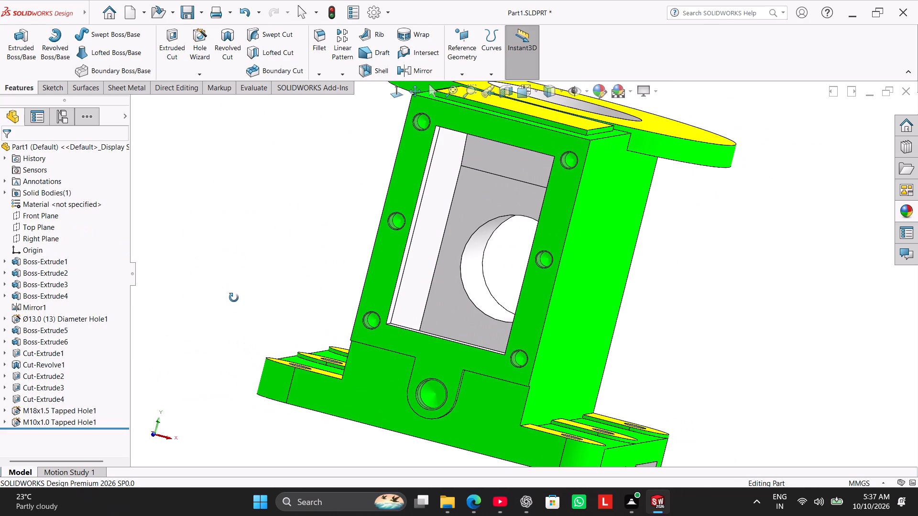
{"action": "middle_click_drag", "start_coordinate": [234, 298], "coordinate": [233, 269]}
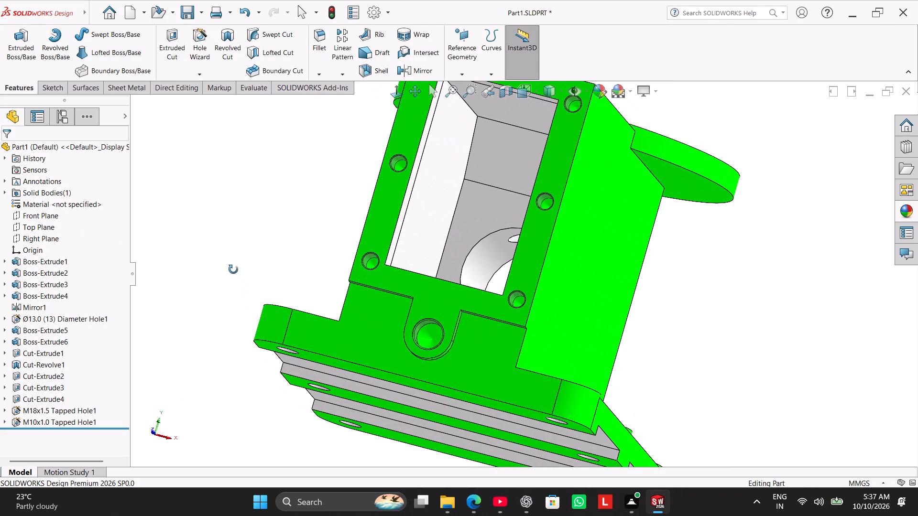
{"action": "middle_click_drag", "start_coordinate": [233, 269], "coordinate": [241, 307]}
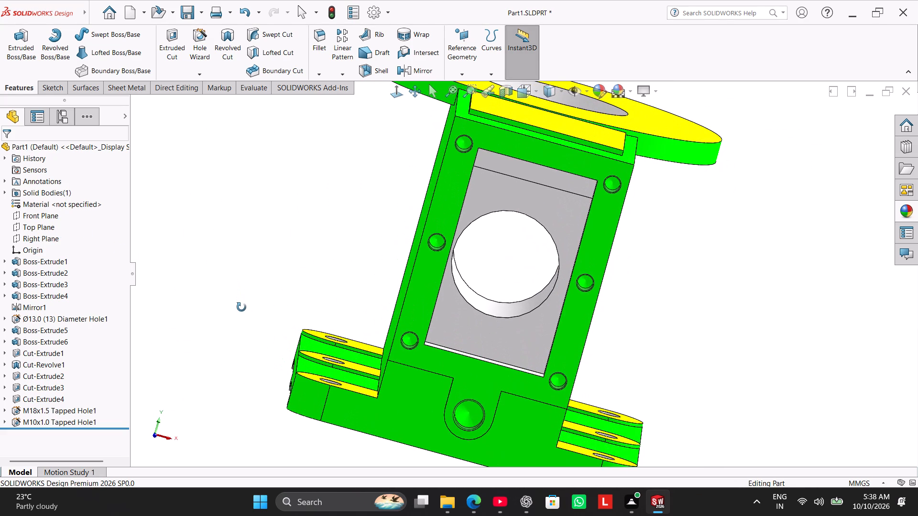
{"action": "middle_click_drag", "start_coordinate": [241, 307], "coordinate": [230, 297]}
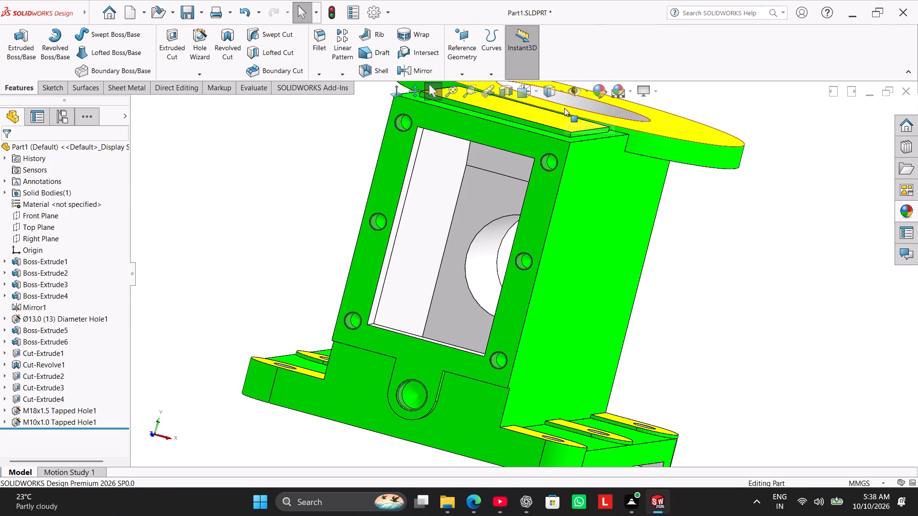
{"action": "scroll", "coordinate": [714, 203], "scroll_direction": "up", "scroll_amount": 2}
{"action": "middle_click_drag", "start_coordinate": [710, 207], "coordinate": [735, 223]}
{"action": "right_click_drag", "start_coordinate": [413, 236], "coordinate": [469, 186]}
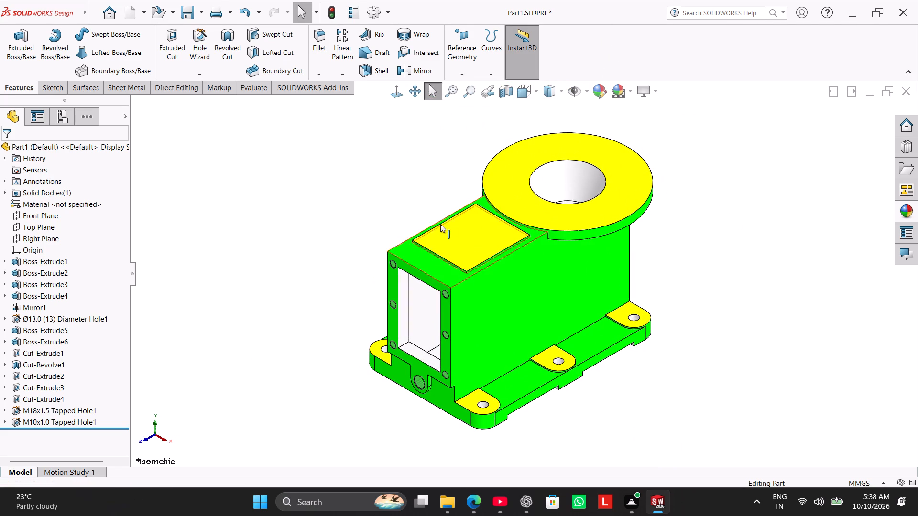
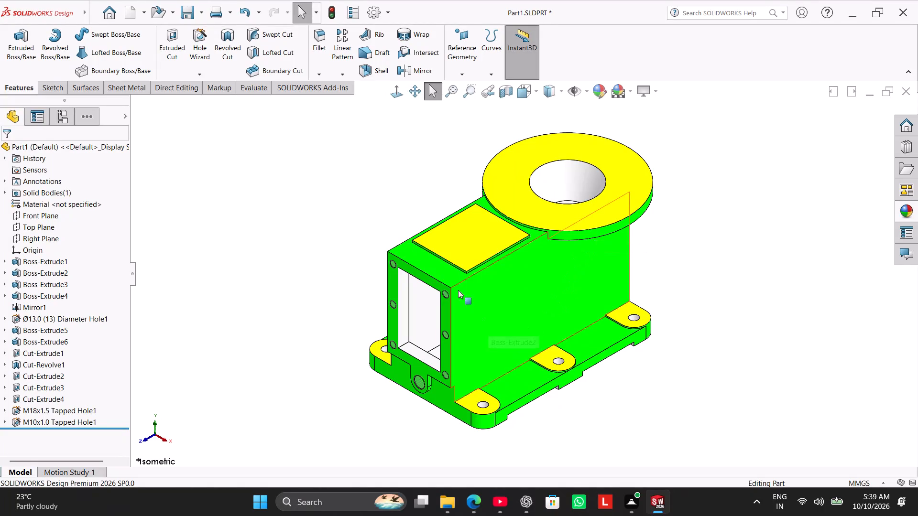
Start a sketch on the raised rectangular pad's top face and draw a corner rectangle about 52 by 54 mm inside it.
{"action": "right_click", "coordinate": [471, 242]}
{"action": "left_click", "coordinate": [499, 233]}
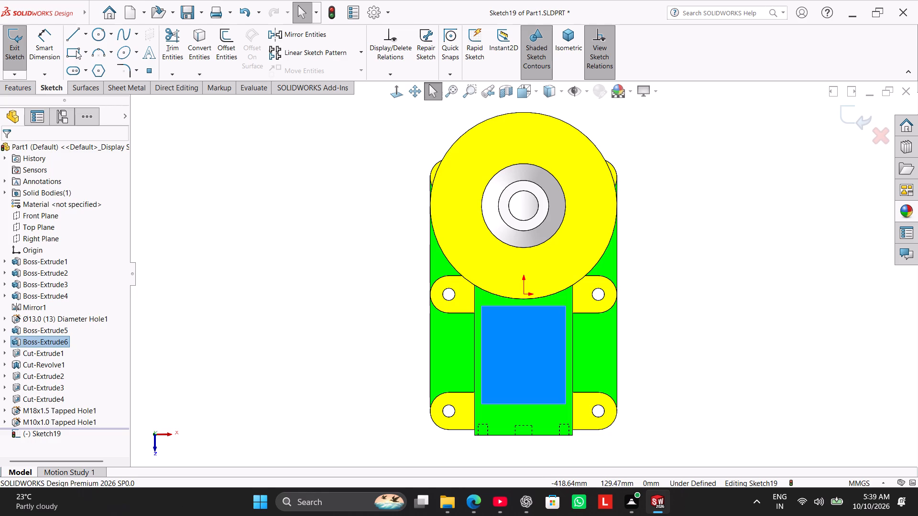
{"action": "left_click", "coordinate": [76, 51]}
{"action": "left_click", "coordinate": [497, 339]}
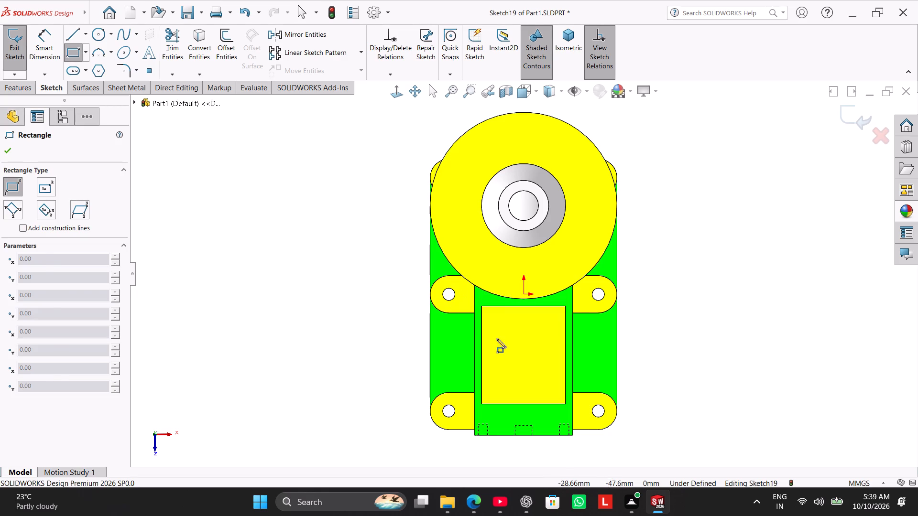
{"action": "left_click", "coordinate": [546, 389]}
{"action": "right_click", "coordinate": [659, 318]}
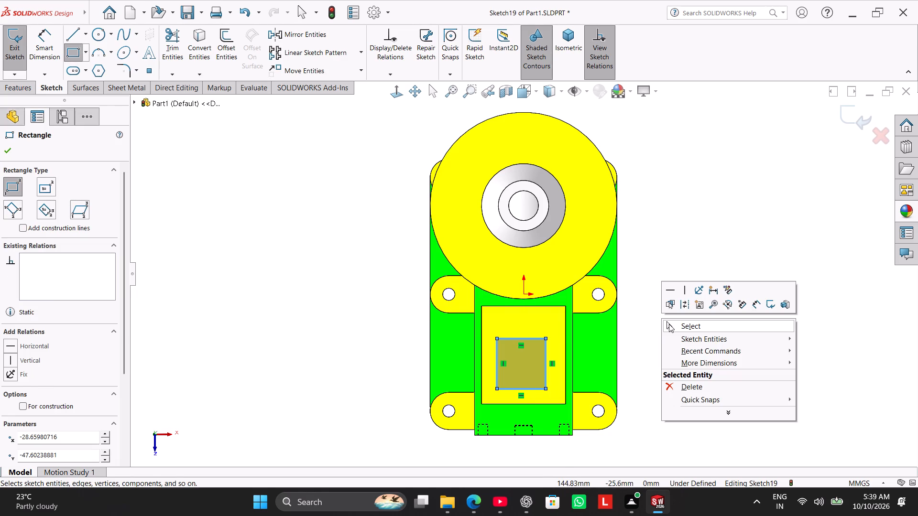
{"action": "left_click", "coordinate": [669, 324]}
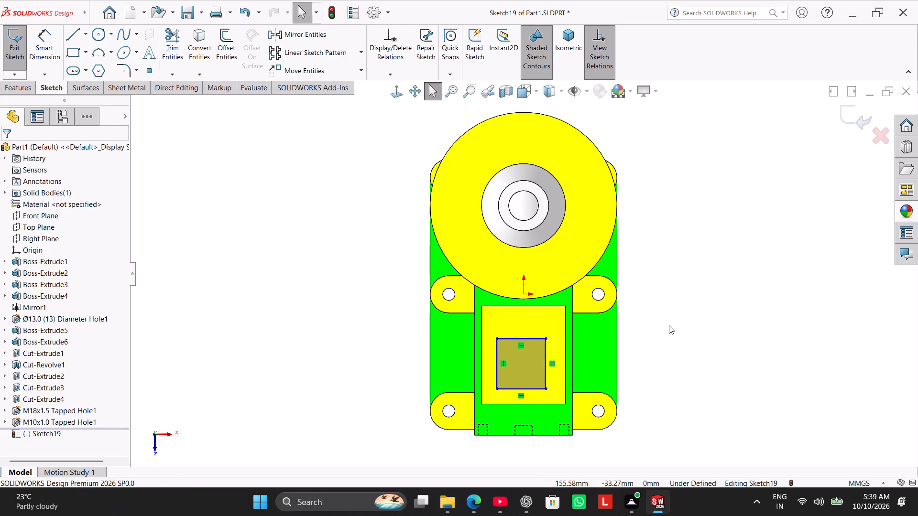
Dimension the rectangle to 70 mm along the housing's length and 55 mm across its width.
{"action": "left_click", "coordinate": [43, 45]}
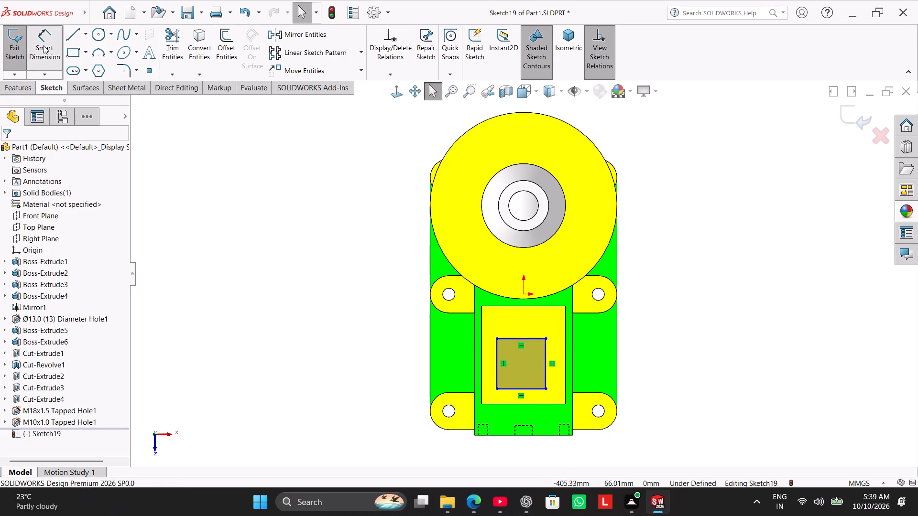
{"action": "left_click", "coordinate": [546, 360]}
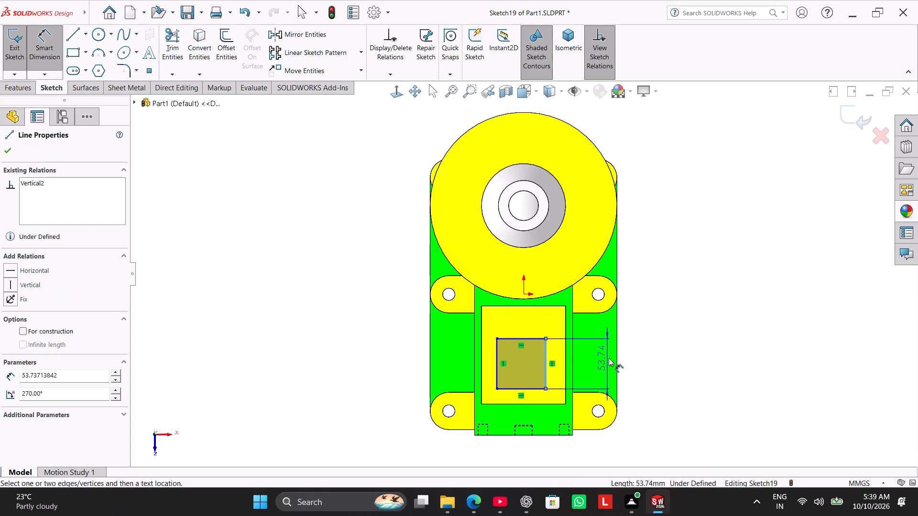
{"action": "left_click", "coordinate": [627, 361]}
{"action": "type", "text": "70"}
{"action": "key", "text": "Return"}
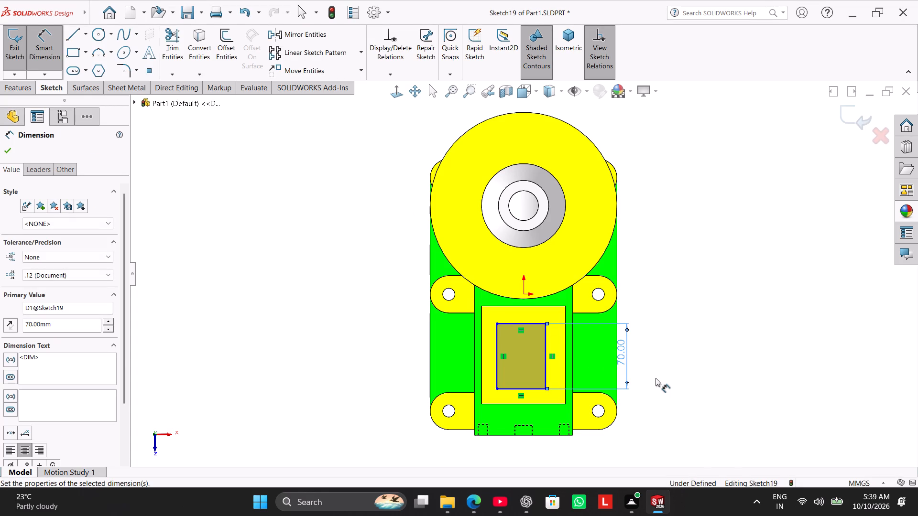
{"action": "left_click", "coordinate": [522, 323]}
{"action": "left_click", "coordinate": [522, 313]}
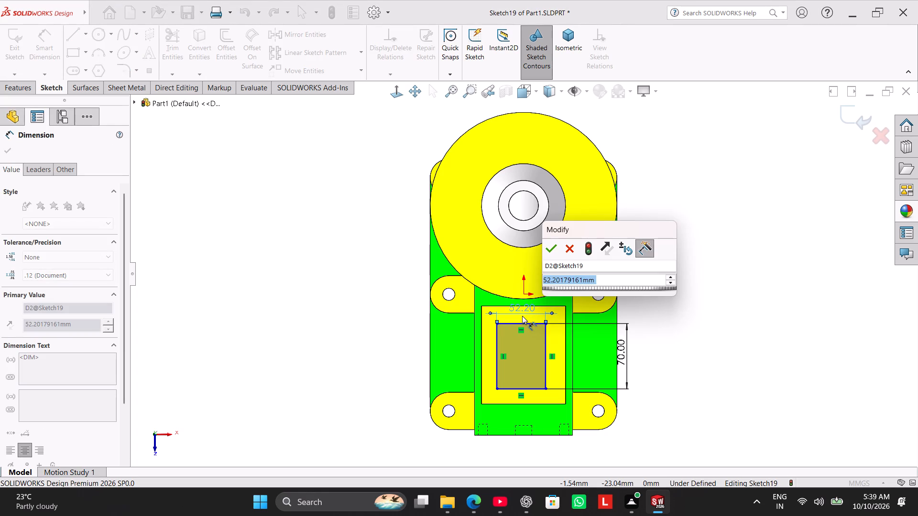
{"action": "key", "text": "5"}
{"action": "key", "text": "5"}
{"action": "key", "text": "Return"}
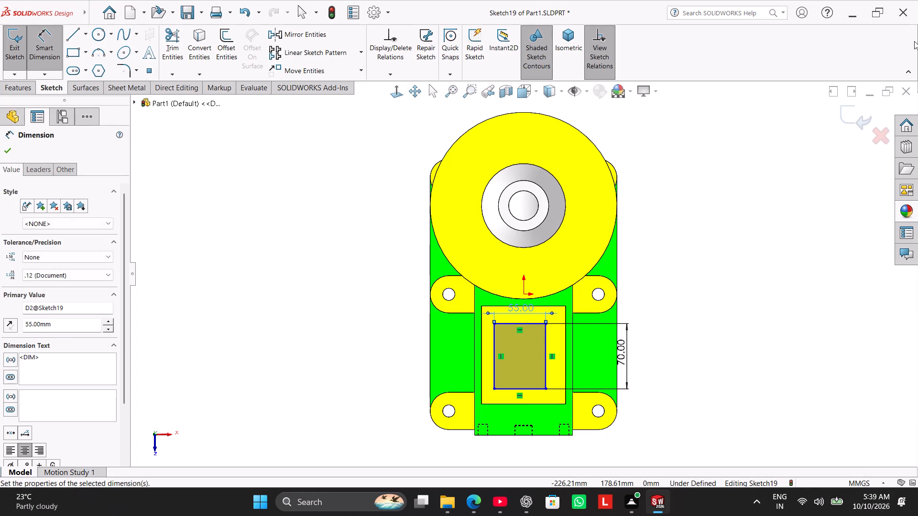
Dimension the midpoint of the rectangle's side line 86 mm from the housing's front edge.
{"action": "left_click", "coordinate": [558, 435]}
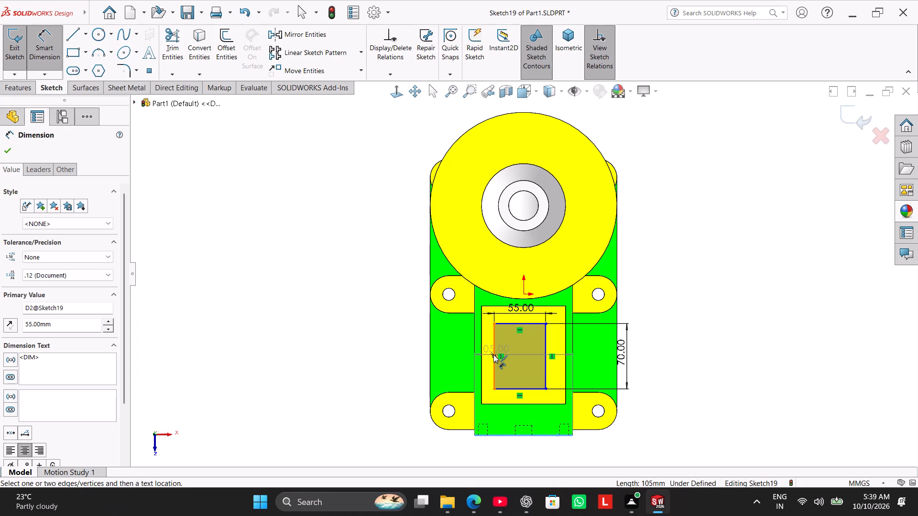
{"action": "left_click", "coordinate": [493, 355]}
{"action": "left_click", "coordinate": [405, 395]}
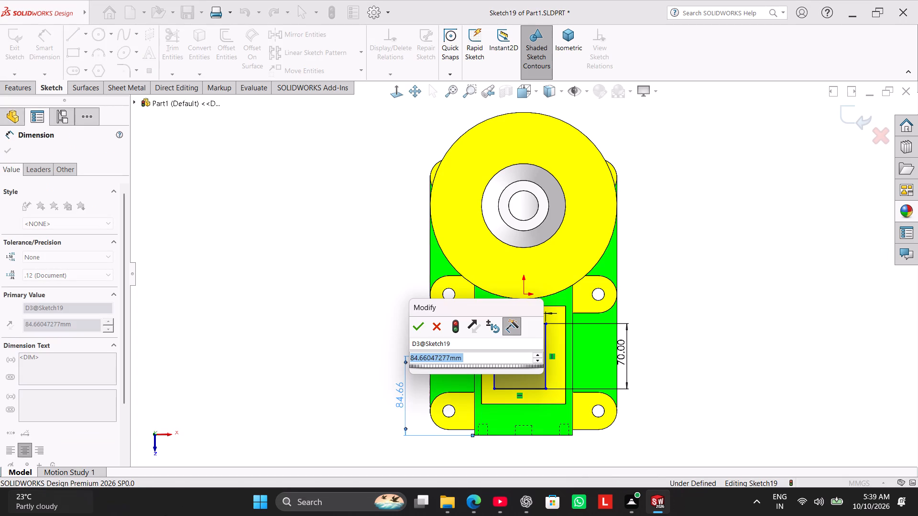
{"action": "key", "text": "8"}
{"action": "key", "text": "6"}
{"action": "key", "text": "Return"}
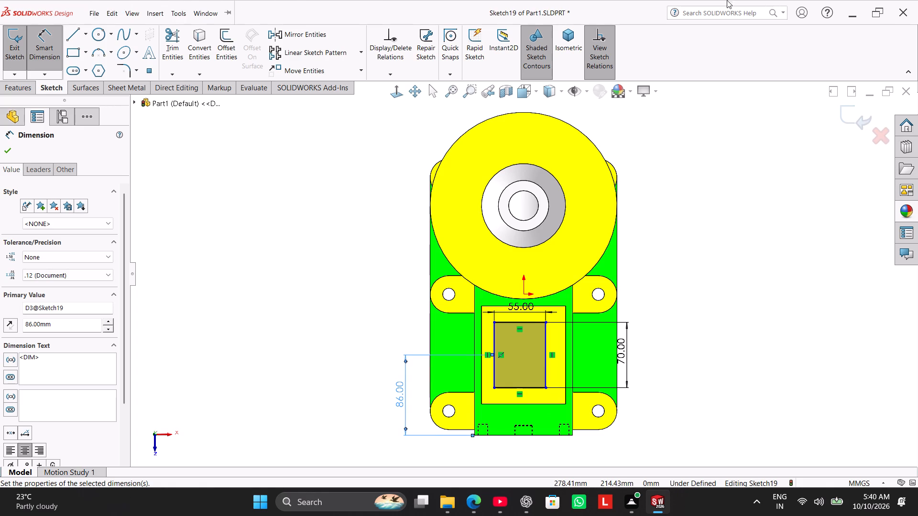
{"action": "right_click", "coordinate": [680, 269]}
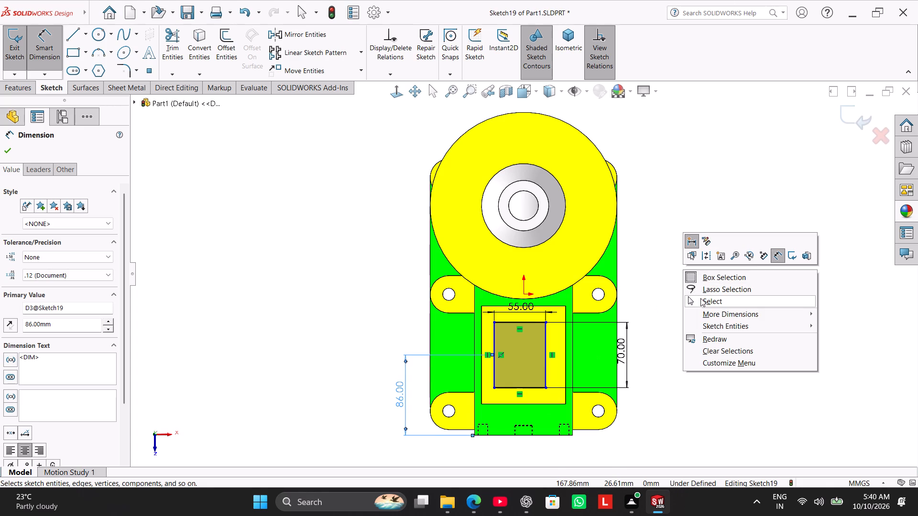
{"action": "left_click", "coordinate": [700, 298]}
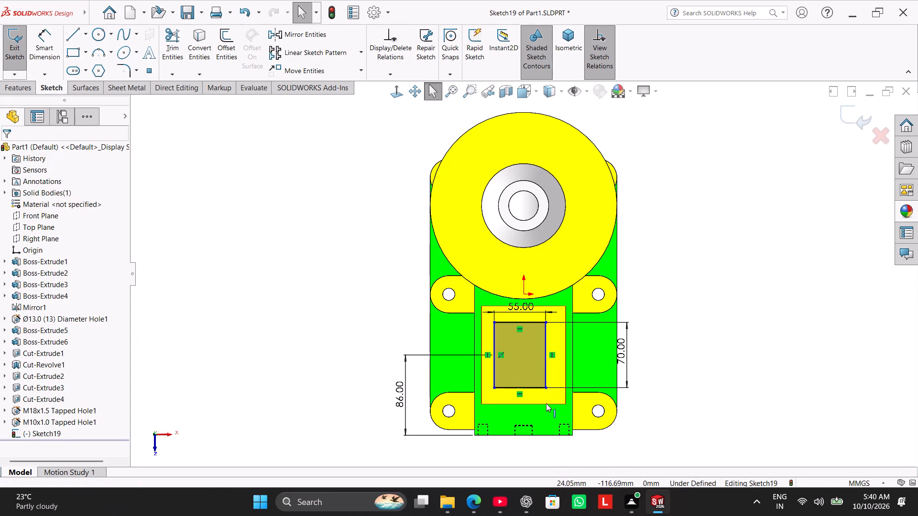
Add a Vertical relation between the origin and the midpoint of the rectangle line nearest the round flange.
{"action": "left_click", "coordinate": [523, 294], "text": "ctrl"}
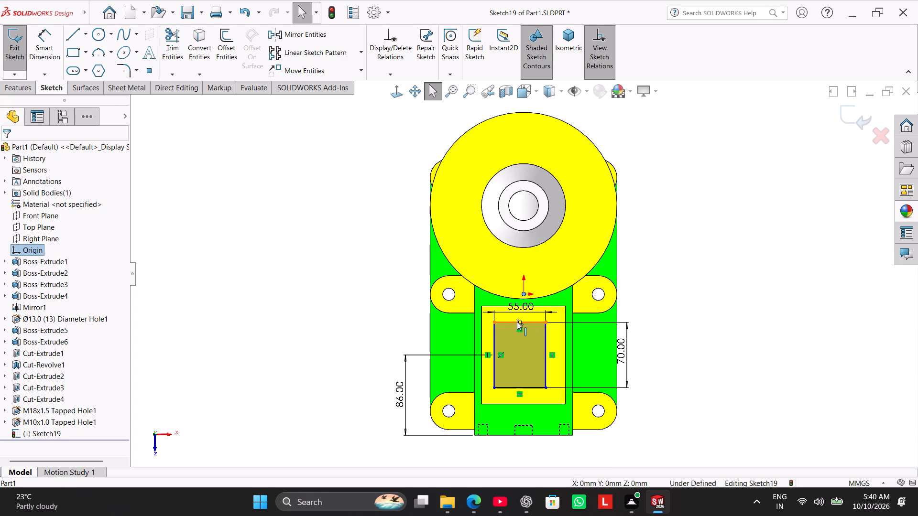
{"action": "left_click", "coordinate": [518, 322], "text": "ctrl"}
{"action": "left_click", "coordinate": [559, 278]}
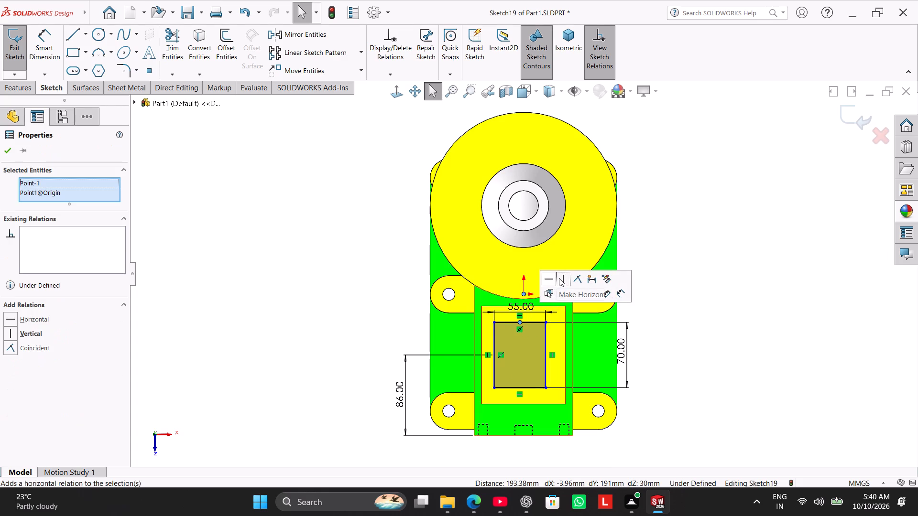
{"action": "left_click", "coordinate": [769, 180]}
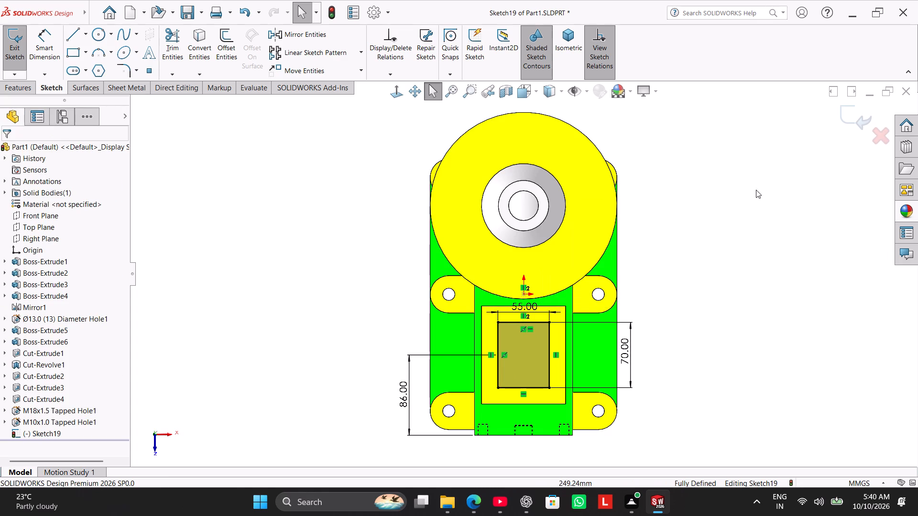
Extrude-cut the rectangle through the pad into the housing cavity with the Up To Next end condition.
{"action": "left_click", "coordinate": [13, 91]}
{"action": "left_click", "coordinate": [219, 47]}
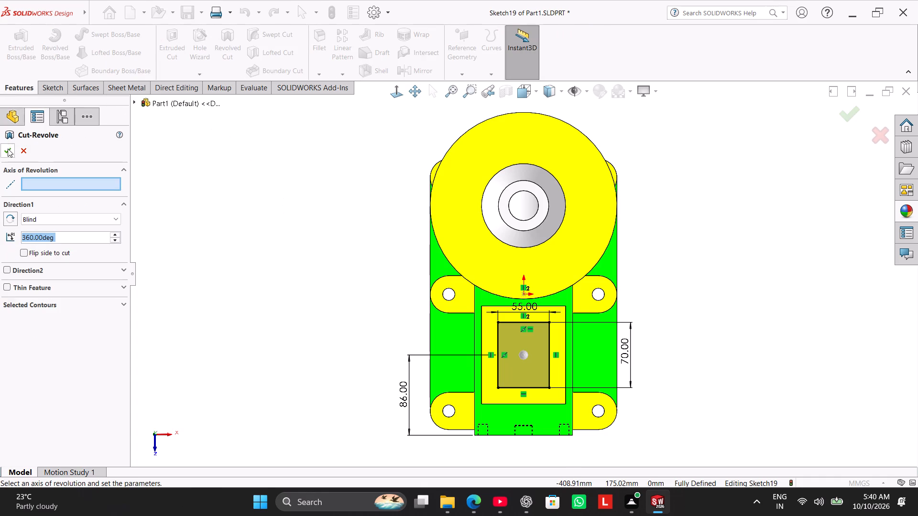
{"action": "left_click", "coordinate": [19, 150]}
{"action": "left_click", "coordinate": [163, 44]}
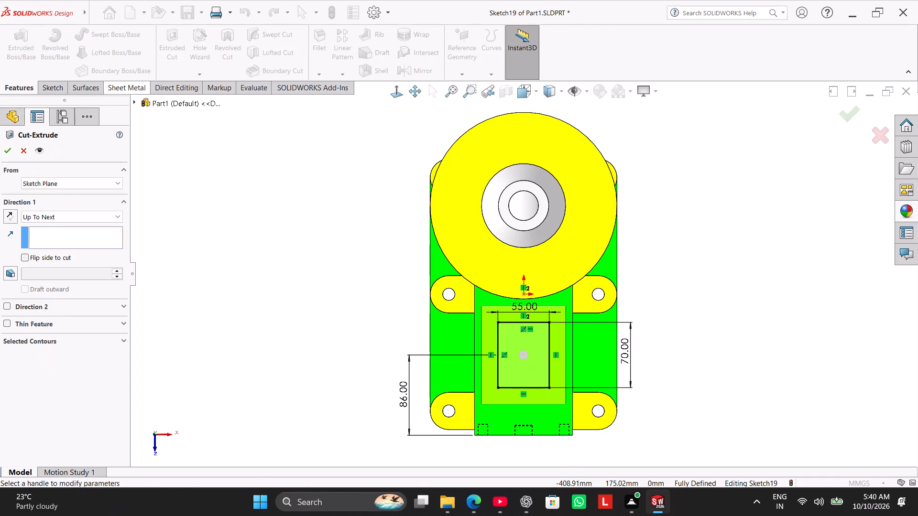
{"action": "middle_click_drag", "start_coordinate": [288, 223], "coordinate": [315, 193]}
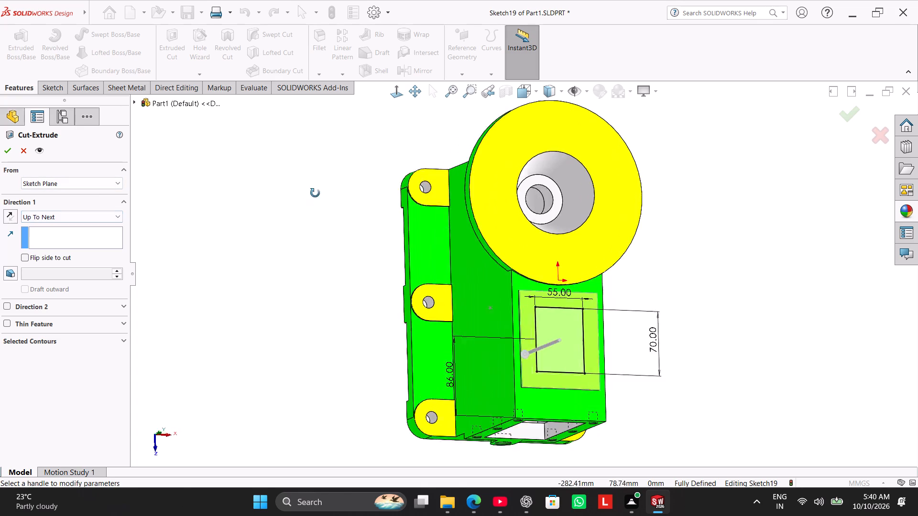
{"action": "middle_click_drag", "start_coordinate": [315, 193], "coordinate": [260, 88]}
{"action": "left_click", "coordinate": [5, 152]}
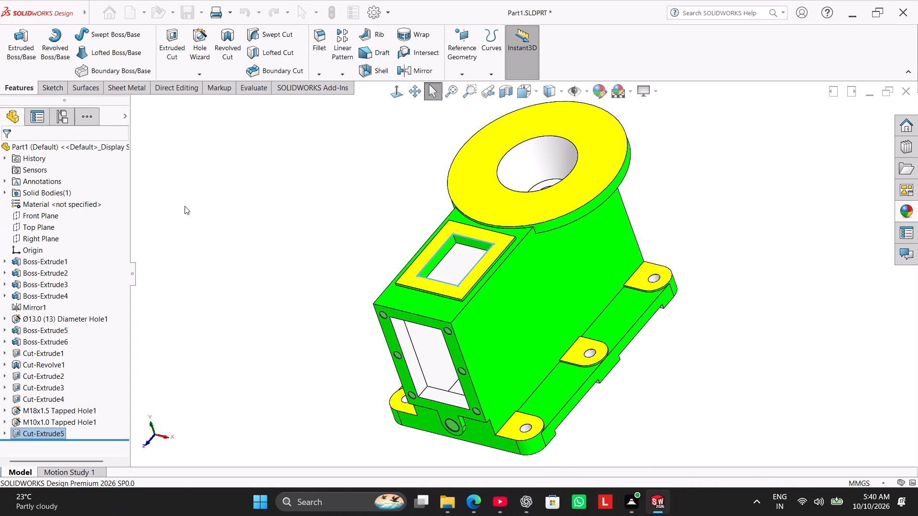
{"action": "left_click", "coordinate": [185, 206]}
{"action": "right_click_drag", "start_coordinate": [206, 245], "coordinate": [272, 202]}
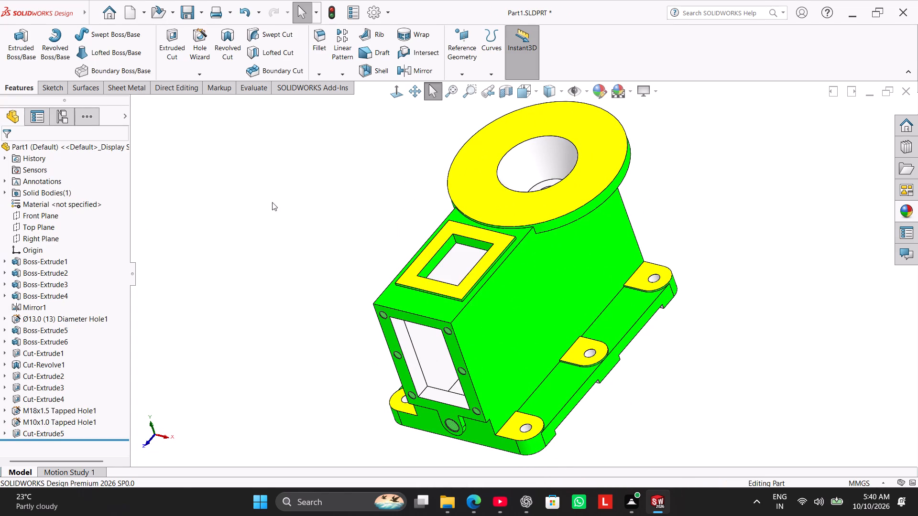
{"action": "right_click_drag", "start_coordinate": [272, 202], "coordinate": [299, 193]}
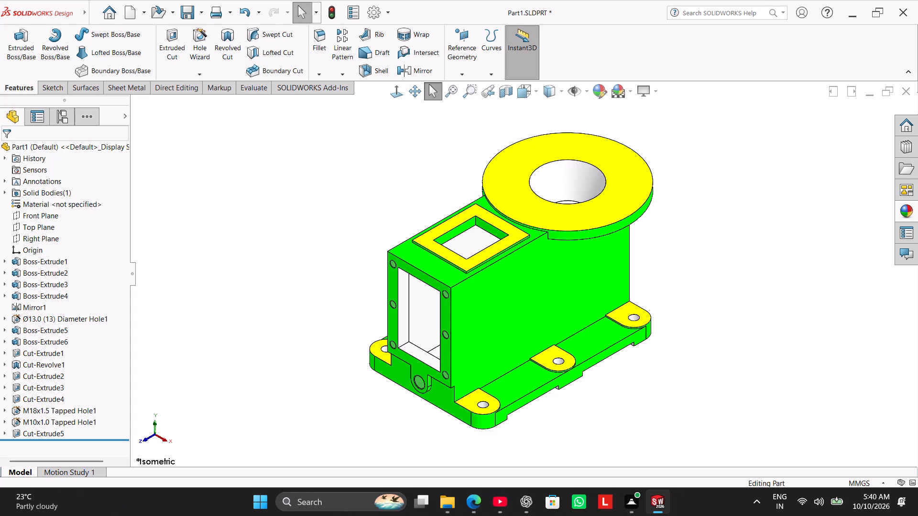
Apply the default color appearance to the new rectangular window cut.
{"action": "left_click", "coordinate": [42, 437]}
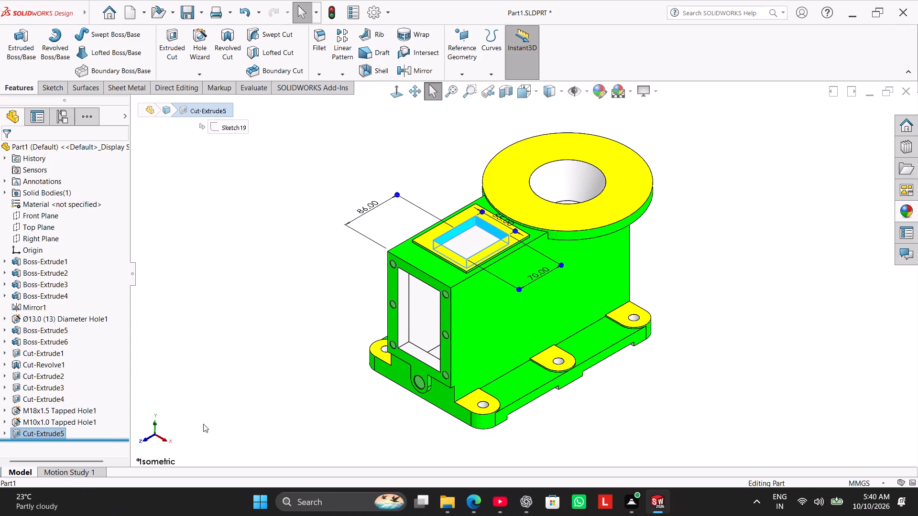
{"action": "left_click", "coordinate": [906, 213]}
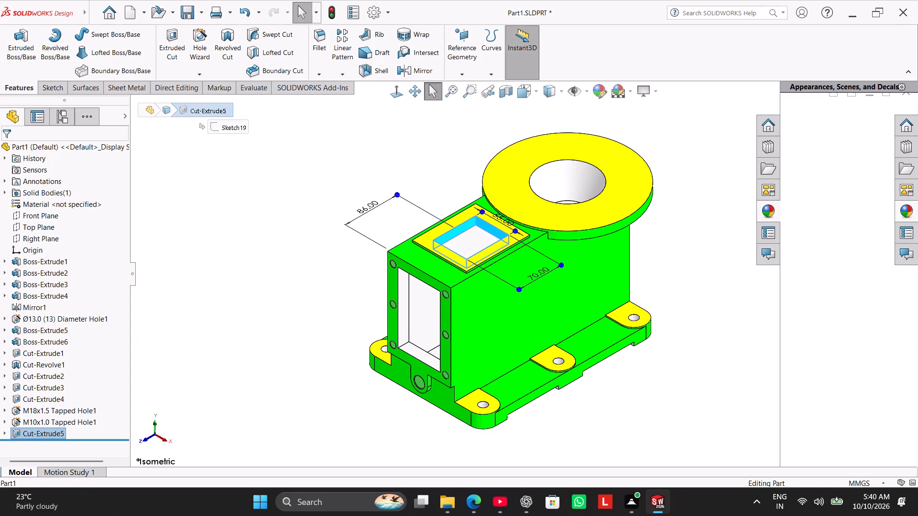
{"action": "double_click", "coordinate": [837, 279]}
{"action": "left_click", "coordinate": [786, 274]}
{"action": "right_click_drag", "start_coordinate": [773, 291], "coordinate": [784, 282]}
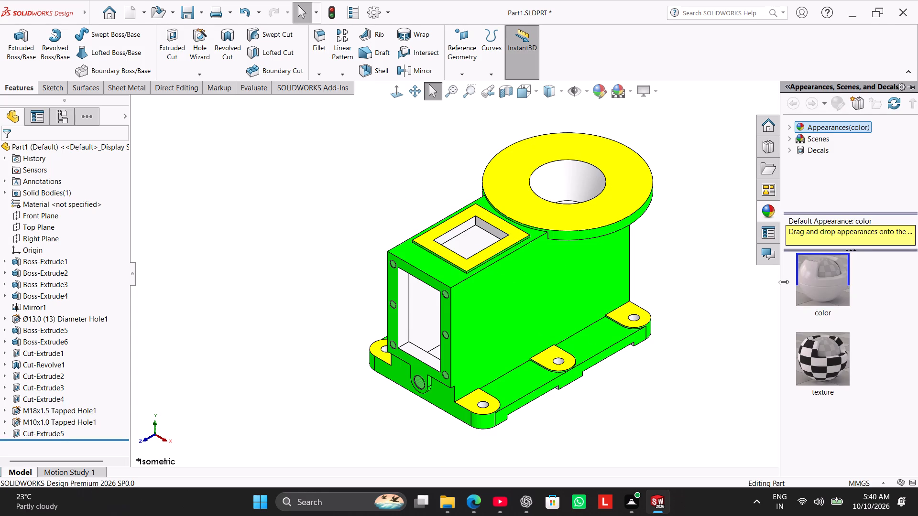
{"action": "right_click_drag", "start_coordinate": [784, 282], "coordinate": [795, 268]}
{"action": "left_click", "coordinate": [724, 298]}
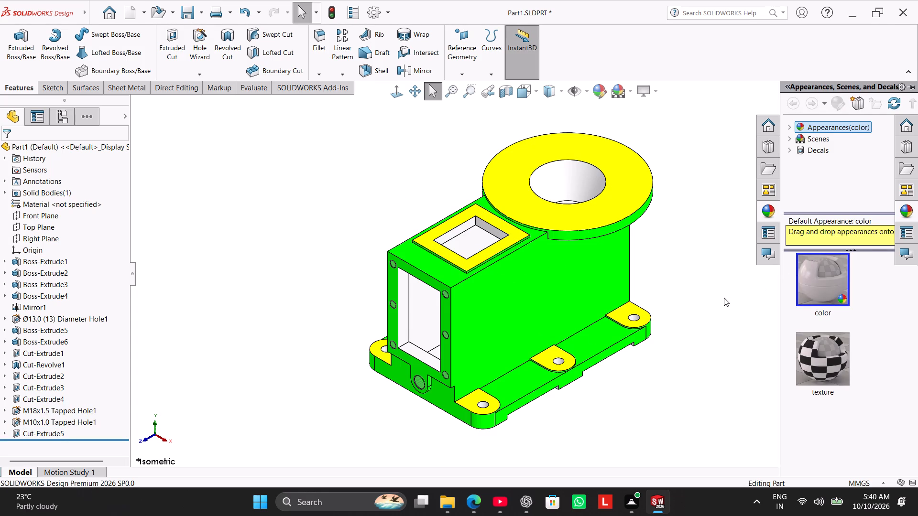
Set up an ISO M10x1.0 bottoming tapped hole with custom sizing shown and an Up To Next end condition.
{"action": "left_click", "coordinate": [197, 49]}
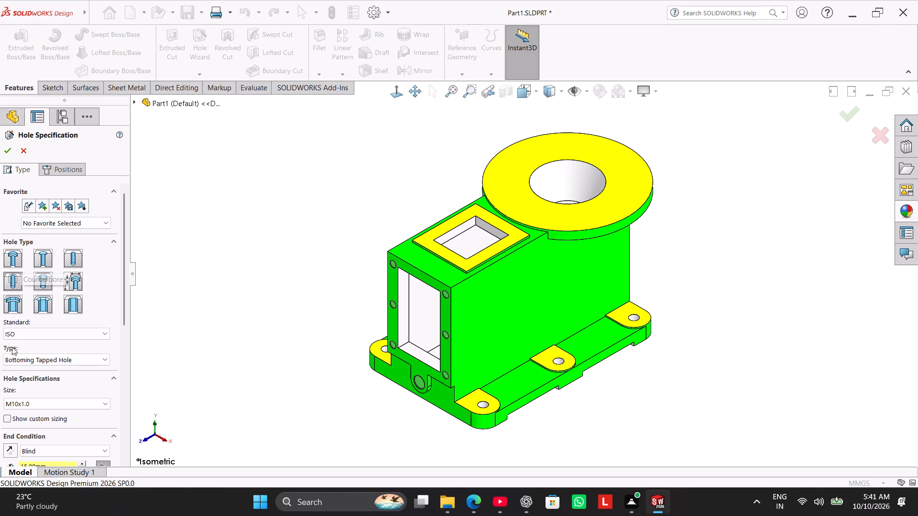
{"action": "left_click", "coordinate": [50, 404]}
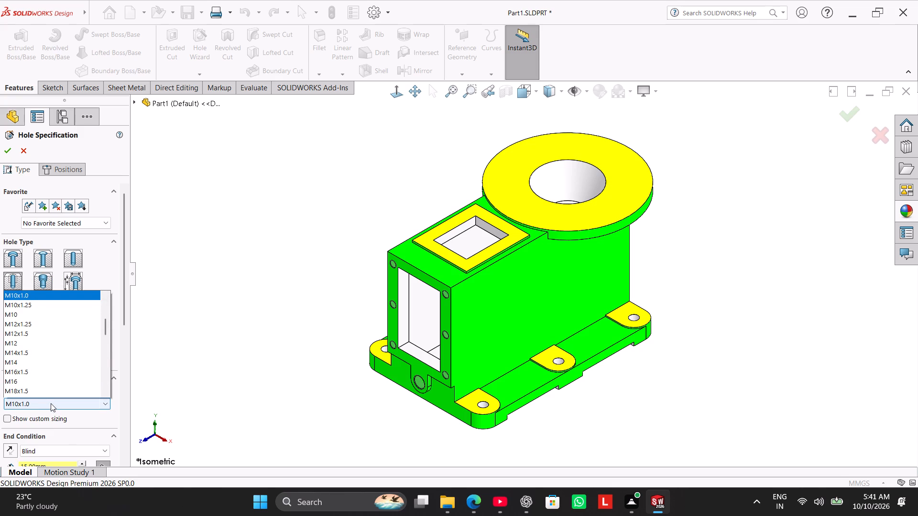
{"action": "left_click", "coordinate": [51, 403]}
{"action": "left_click_drag", "start_coordinate": [121, 321], "coordinate": [126, 374]}
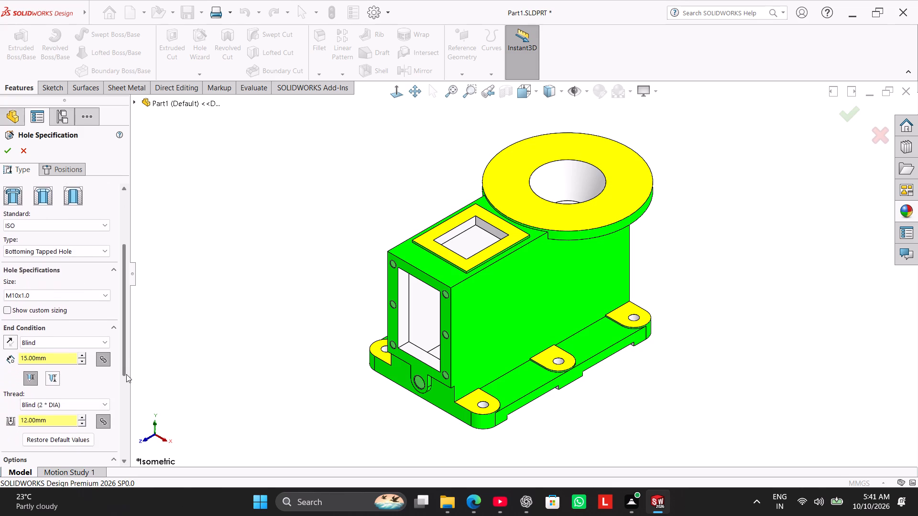
{"action": "left_click_drag", "start_coordinate": [126, 374], "coordinate": [120, 381]}
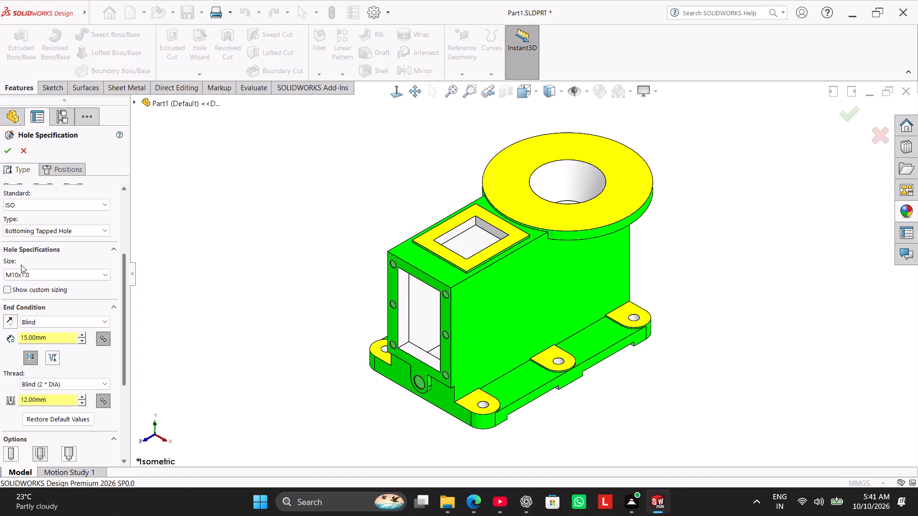
{"action": "left_click", "coordinate": [8, 290]}
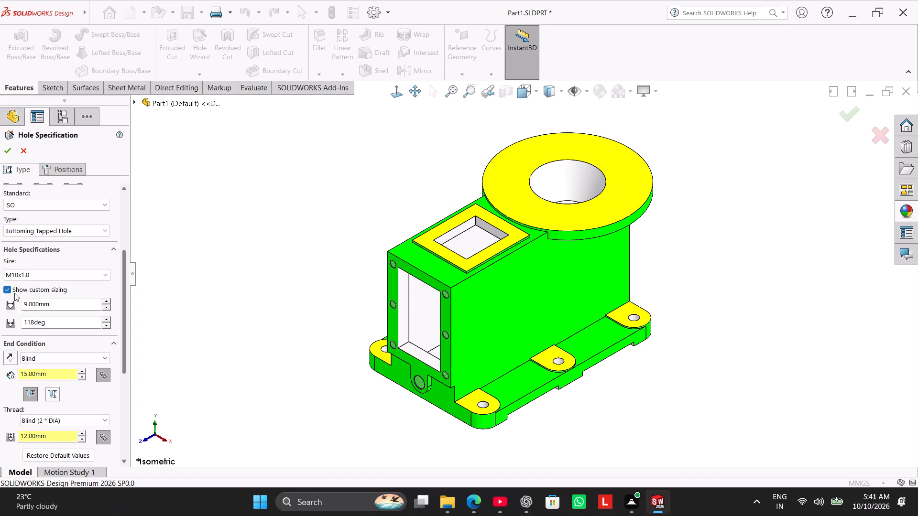
{"action": "left_click", "coordinate": [50, 359]}
{"action": "left_click", "coordinate": [56, 384]}
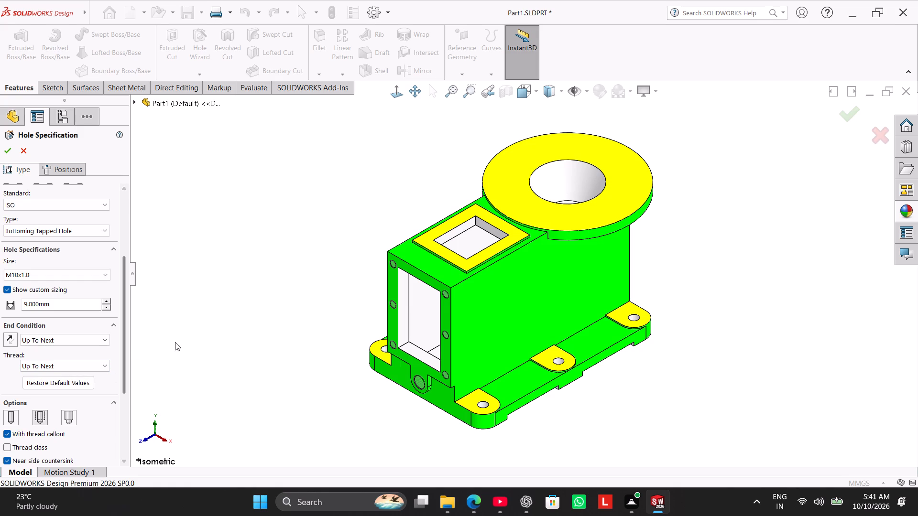
{"action": "left_click_drag", "start_coordinate": [118, 279], "coordinate": [122, 307]}
{"action": "left_click_drag", "start_coordinate": [120, 300], "coordinate": [129, 343]}
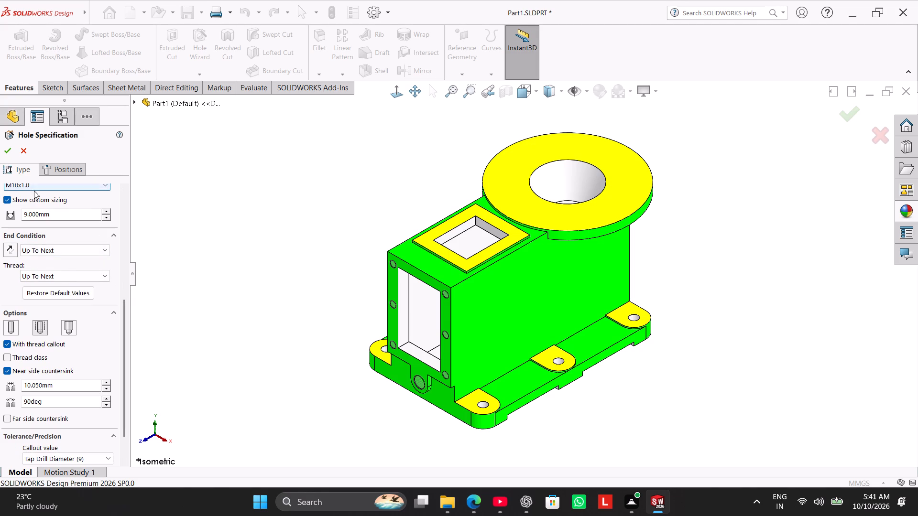
On the round flange's top face, sketch a construction circle about 139 mm in diameter, centred on the bore, for hole positioning.
{"action": "left_click", "coordinate": [55, 173]}
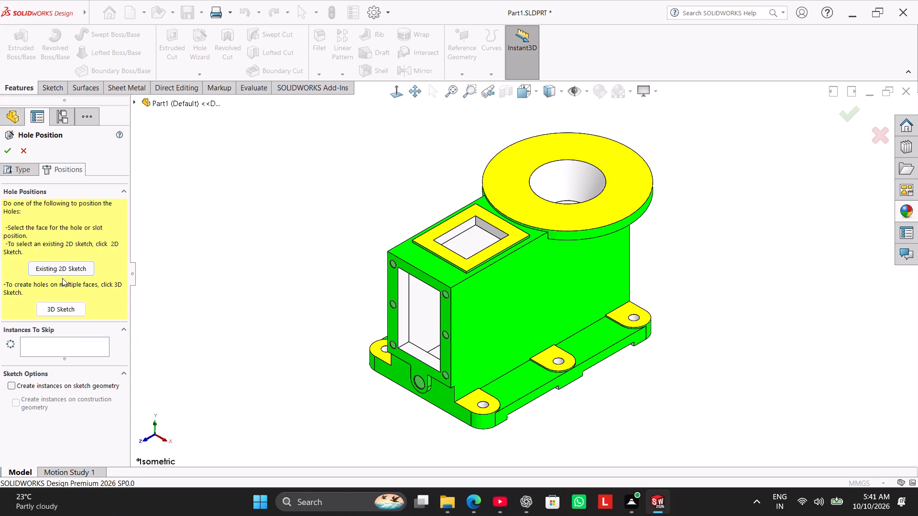
{"action": "left_click", "coordinate": [73, 338]}
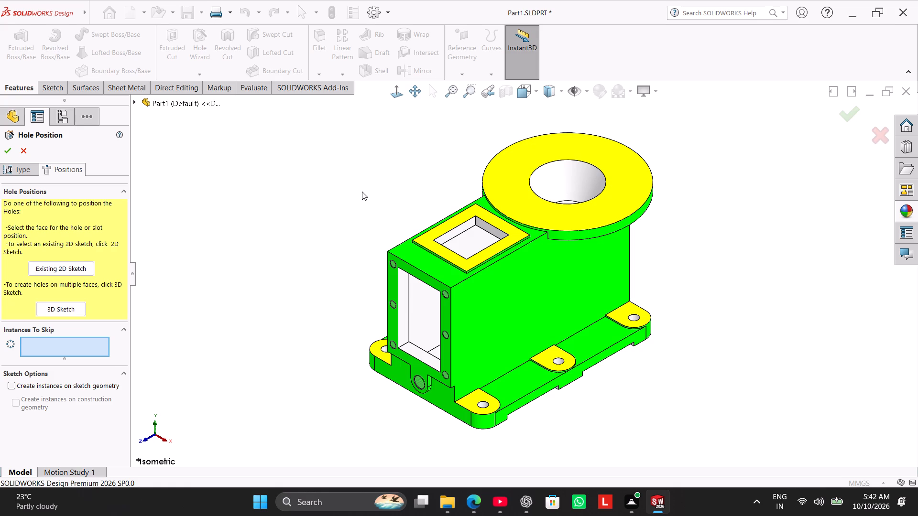
{"action": "right_click", "coordinate": [580, 143]}
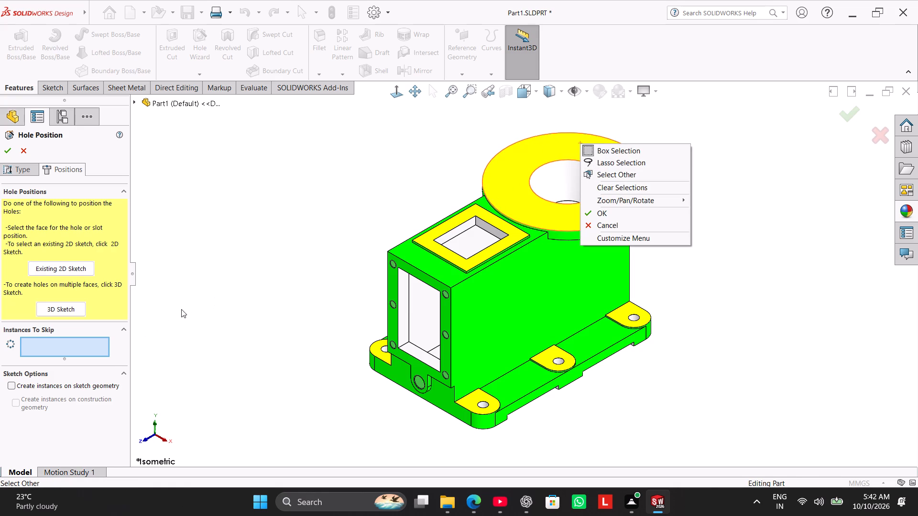
{"action": "left_click", "coordinate": [33, 342]}
{"action": "left_click", "coordinate": [517, 174]}
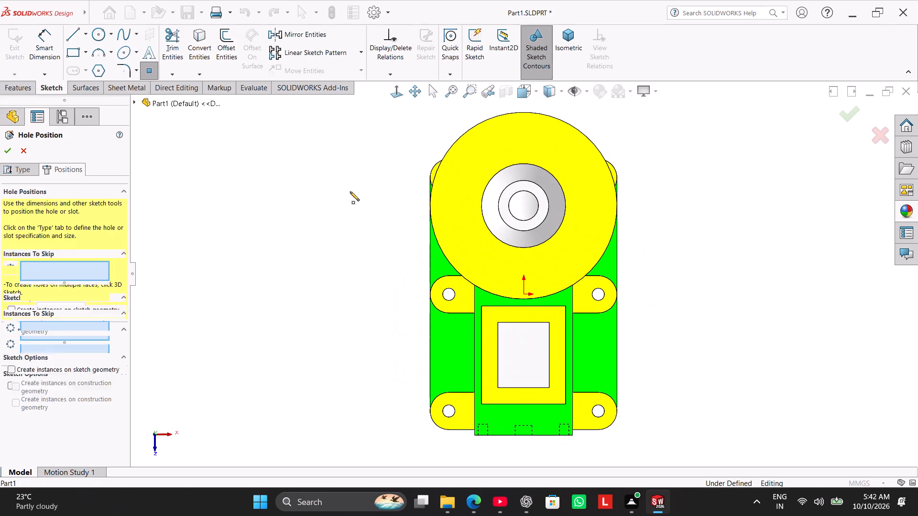
{"action": "left_click", "coordinate": [96, 35]}
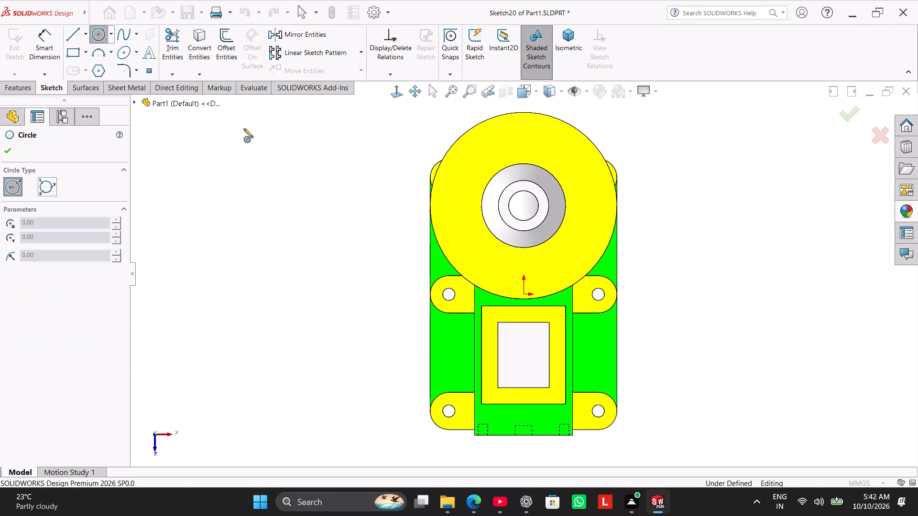
{"action": "left_click", "coordinate": [525, 204]}
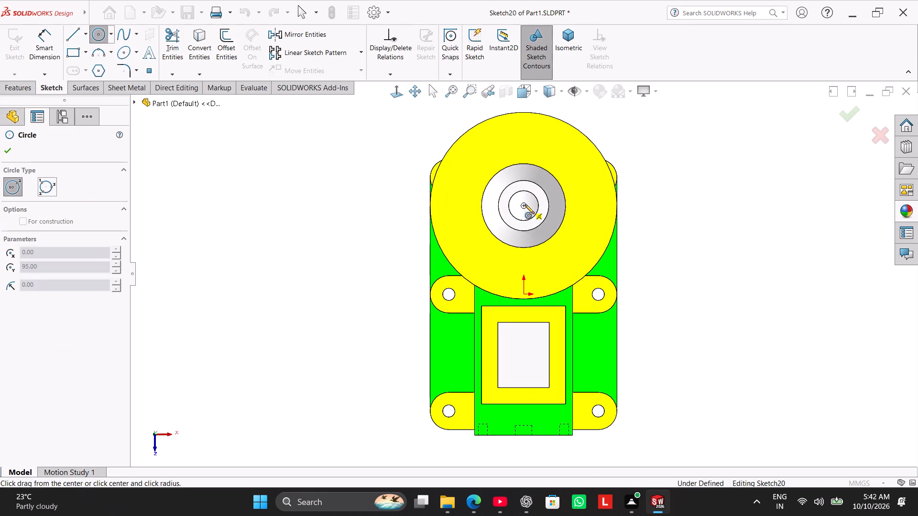
{"action": "left_click", "coordinate": [541, 268]}
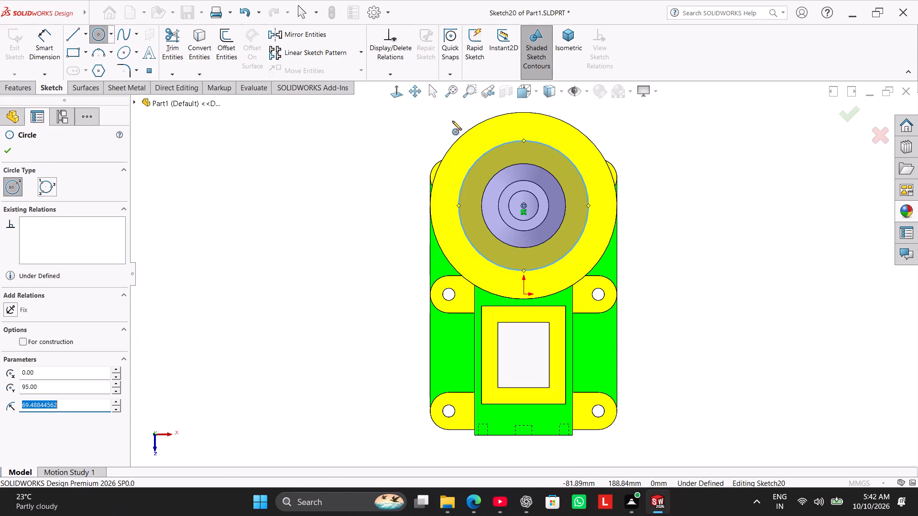
{"action": "right_click", "coordinate": [492, 147]}
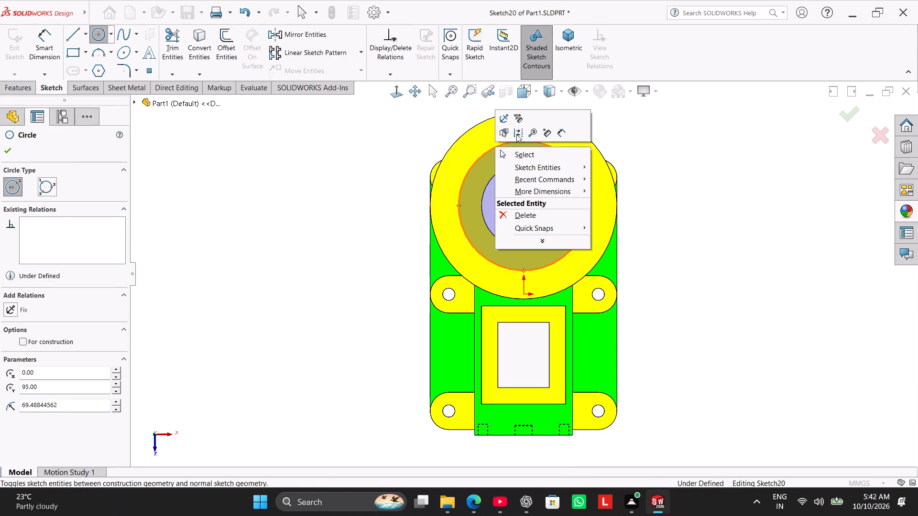
{"action": "left_click", "coordinate": [516, 134]}
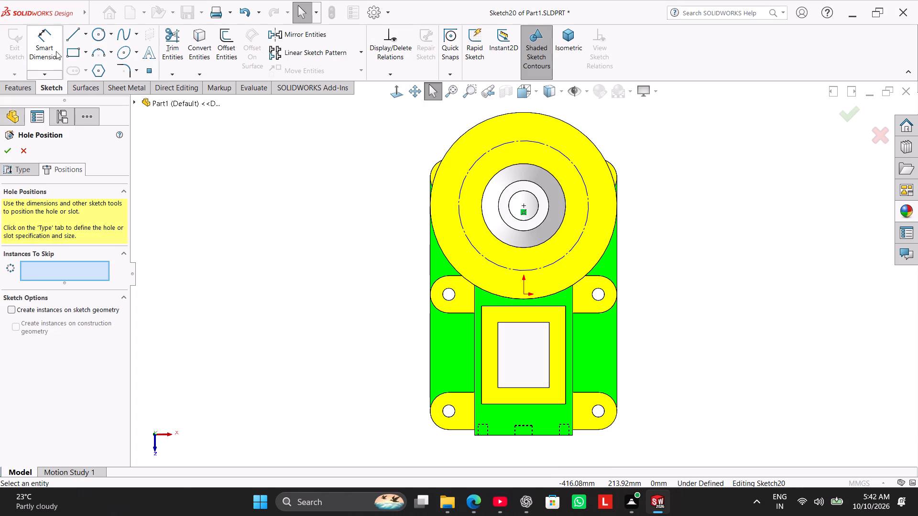
Dimension the construction circle's diameter as 150 mm.
{"action": "left_click", "coordinate": [53, 48]}
{"action": "left_click", "coordinate": [473, 165]}
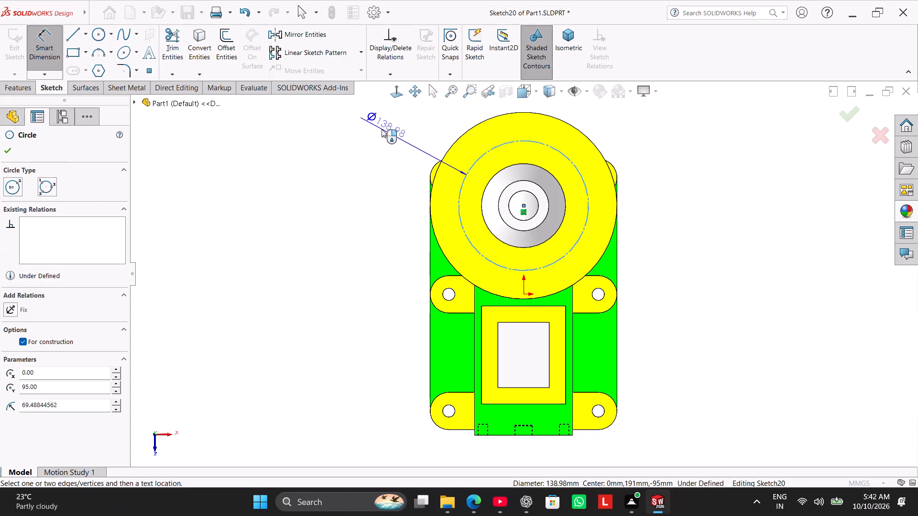
{"action": "left_click", "coordinate": [381, 126]}
{"action": "key", "text": "1"}
{"action": "key", "text": "5"}
{"action": "key", "text": "0"}
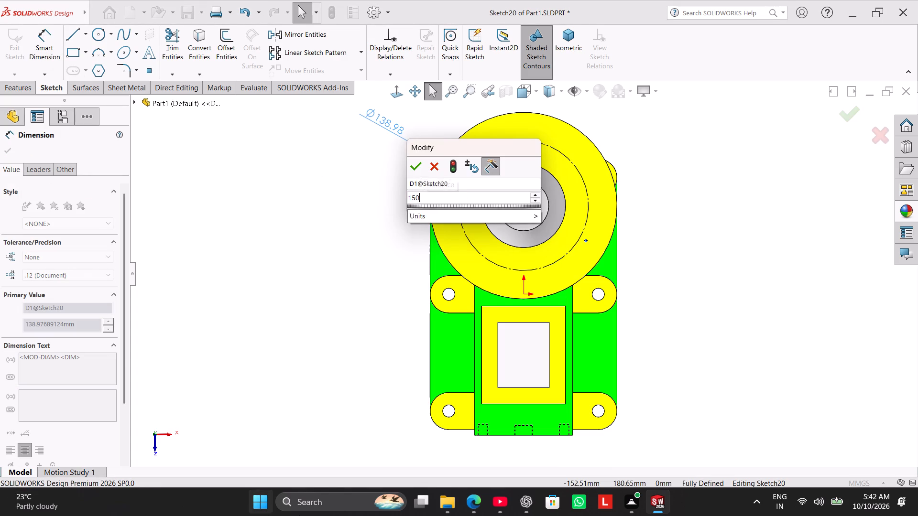
{"action": "key", "text": "Return"}
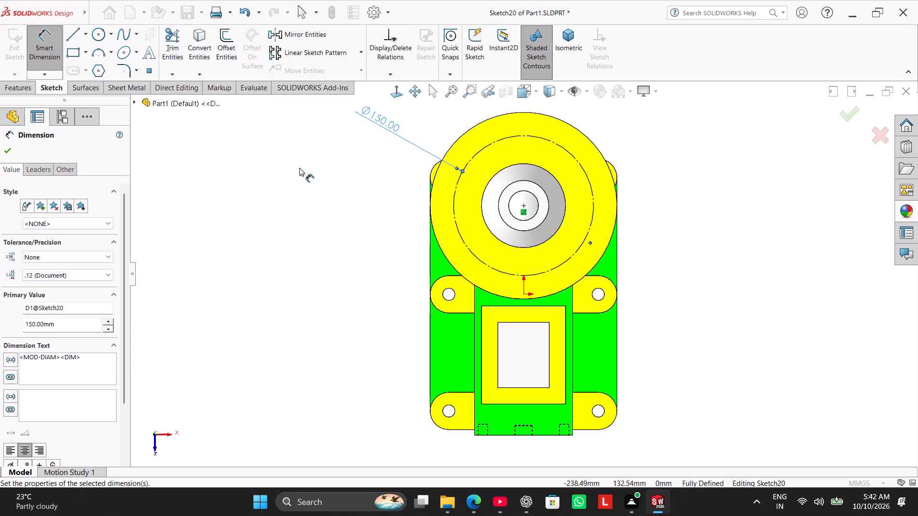
{"action": "right_click", "coordinate": [354, 232]}
{"action": "left_click", "coordinate": [374, 260]}
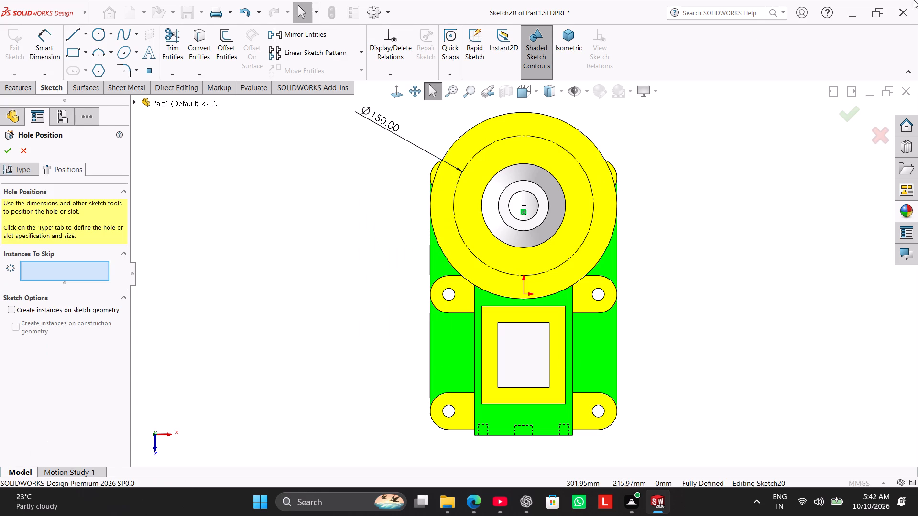
Place one M10x1.0 tapped hole at the 150 mm circle's quadrant point on the negative X side and finish the hole feature.
{"action": "left_click", "coordinate": [148, 73]}
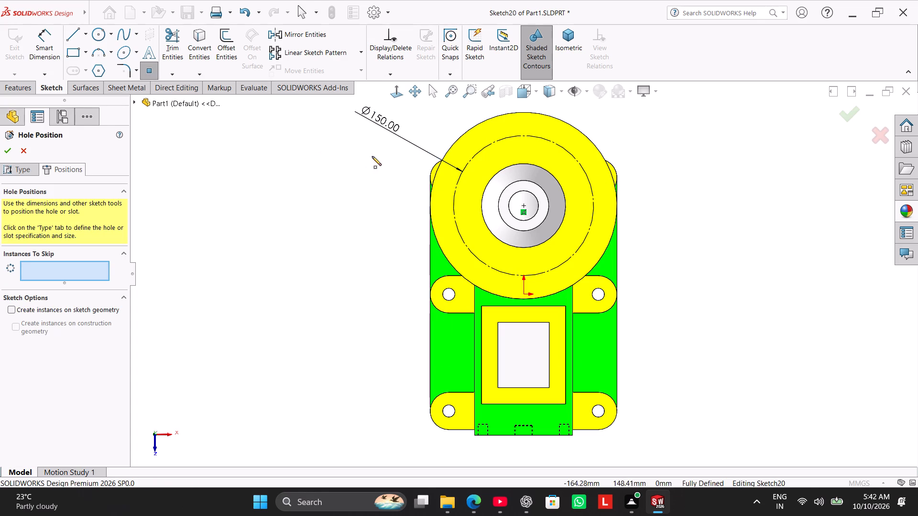
{"action": "scroll", "coordinate": [391, 169], "scroll_direction": "down", "scroll_amount": 3}
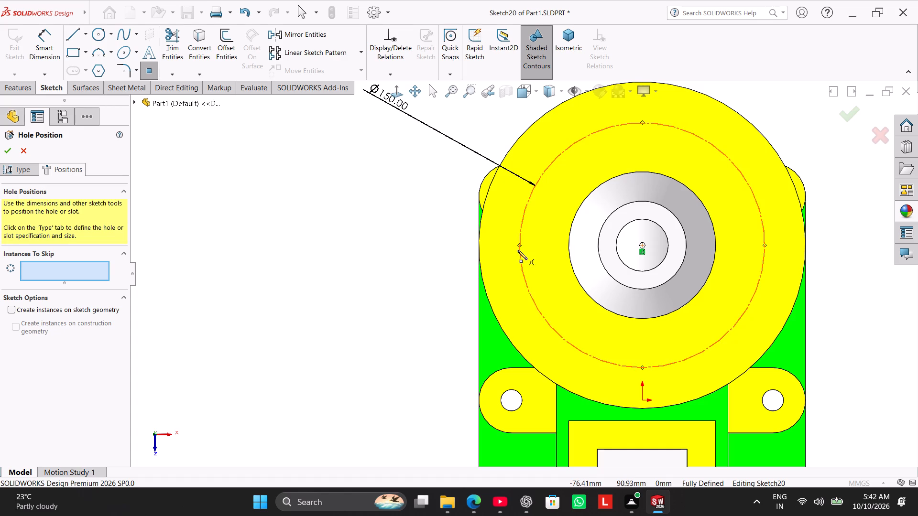
{"action": "left_click", "coordinate": [519, 246]}
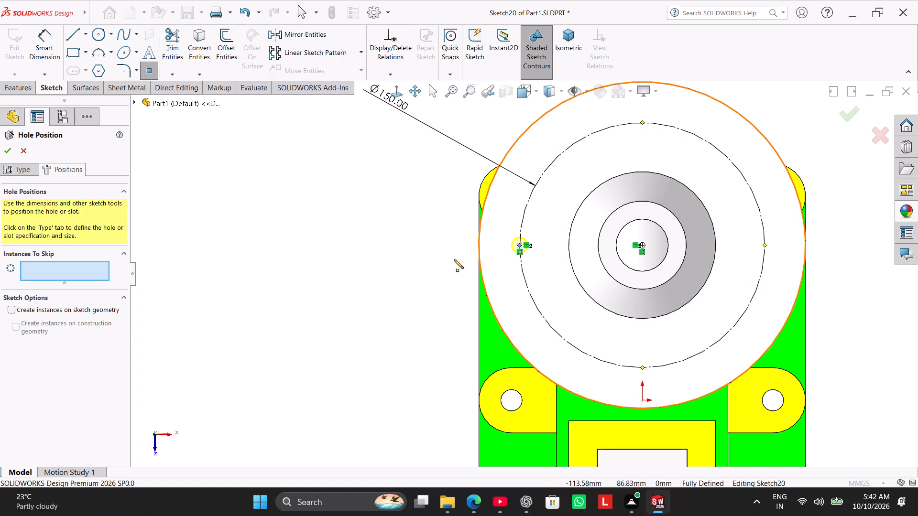
{"action": "middle_click_drag", "start_coordinate": [454, 261], "coordinate": [440, 289]}
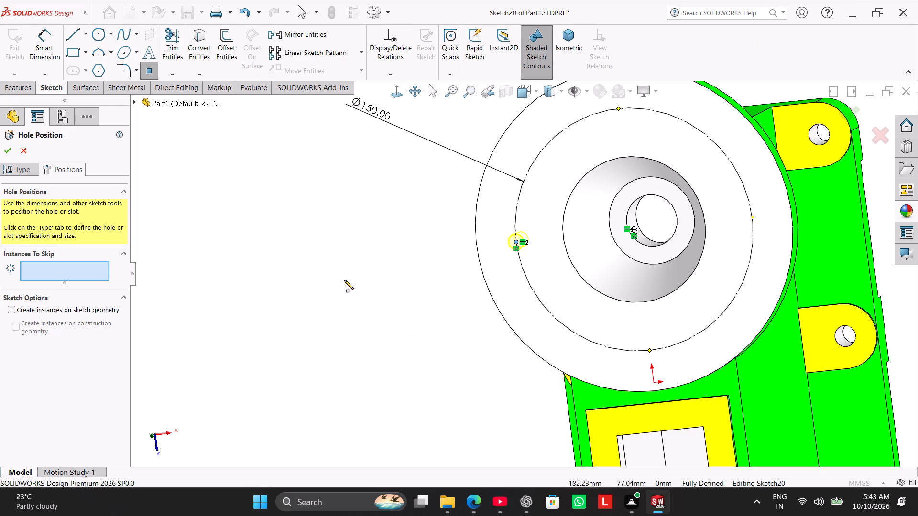
{"action": "left_click", "coordinate": [10, 151]}
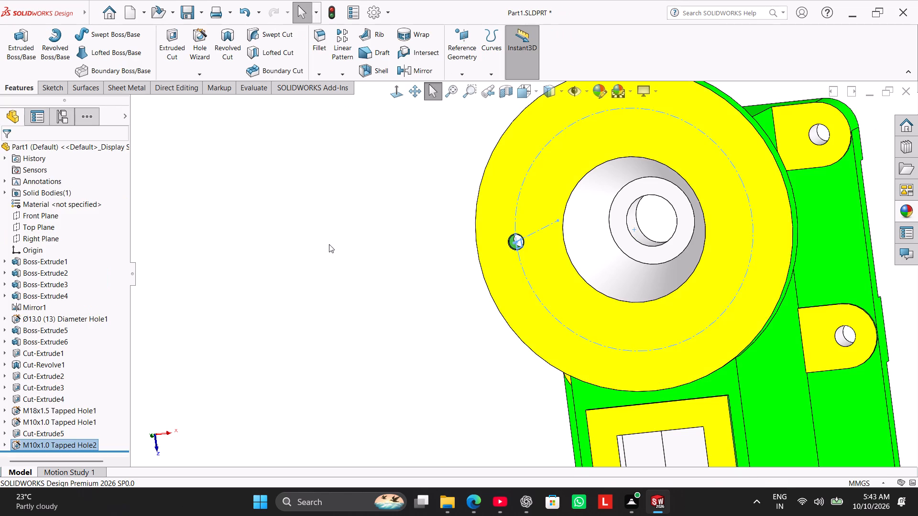
Apply the default color appearance to the new tapped hole in the round flange.
{"action": "middle_click_drag", "start_coordinate": [336, 247], "coordinate": [387, 244]}
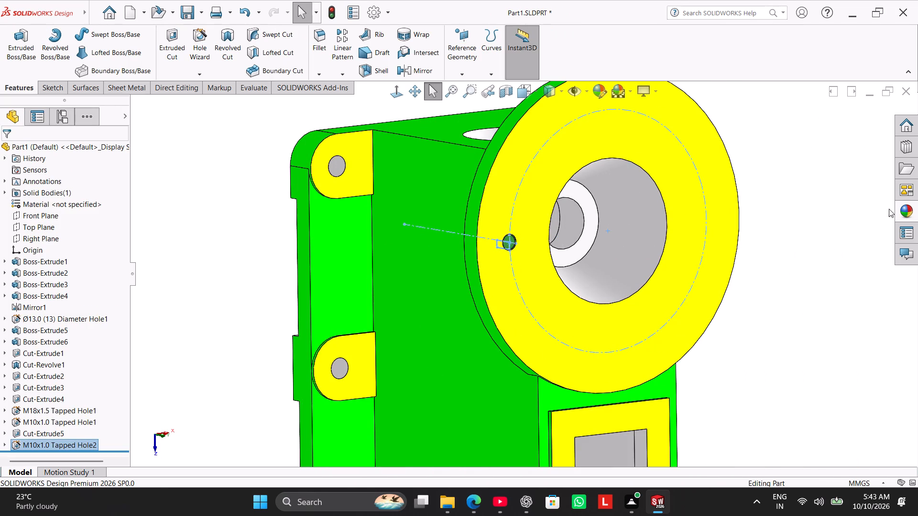
{"action": "left_click", "coordinate": [909, 210]}
{"action": "double_click", "coordinate": [833, 275]}
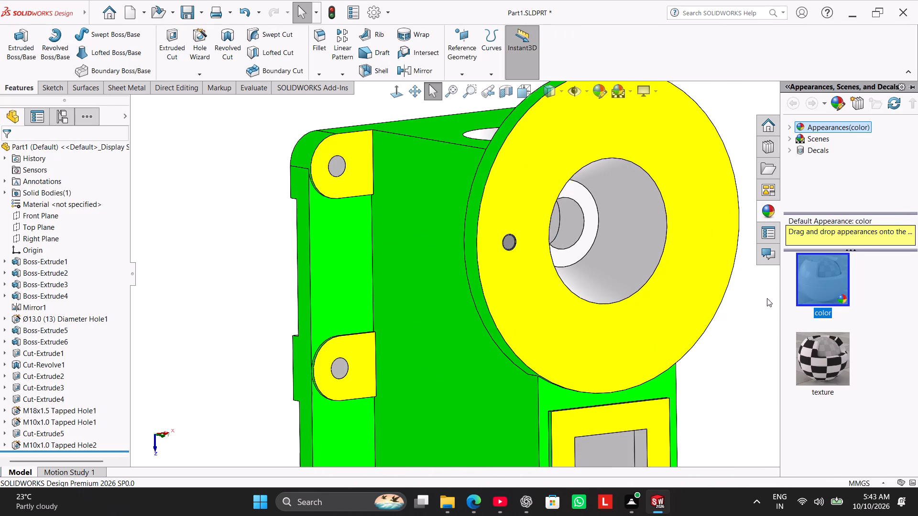
Set up a circular pattern of the round flange's M10x1.0 tapped hole about the flange's outer edge, with 6 equally spaced instances over 360 degrees.
{"action": "middle_click_drag", "start_coordinate": [768, 301], "coordinate": [715, 322]}
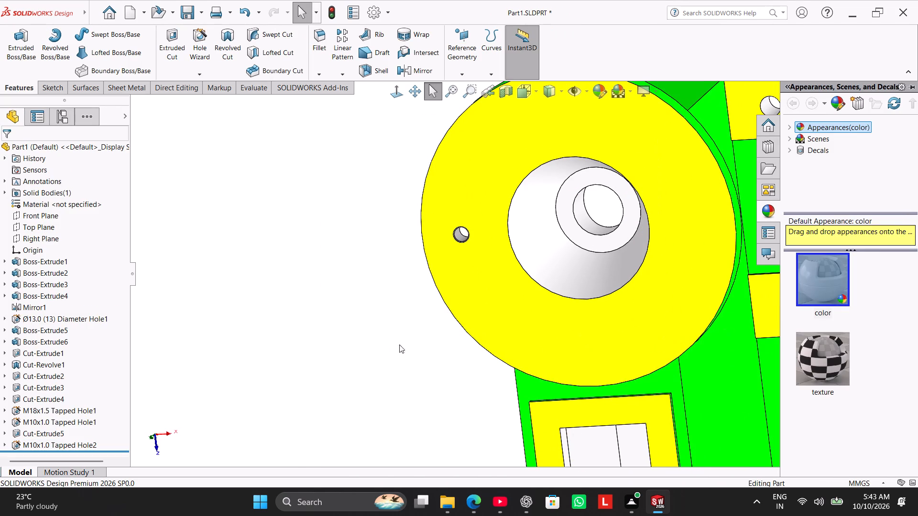
{"action": "right_click_drag", "start_coordinate": [372, 327], "coordinate": [466, 211]}
{"action": "middle_click_drag", "start_coordinate": [368, 192], "coordinate": [388, 217]}
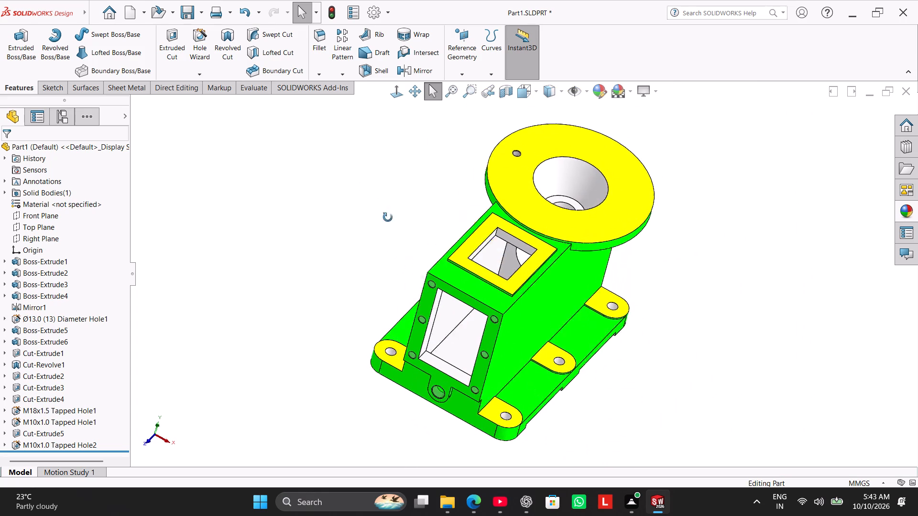
{"action": "middle_click_drag", "start_coordinate": [388, 217], "coordinate": [396, 236]}
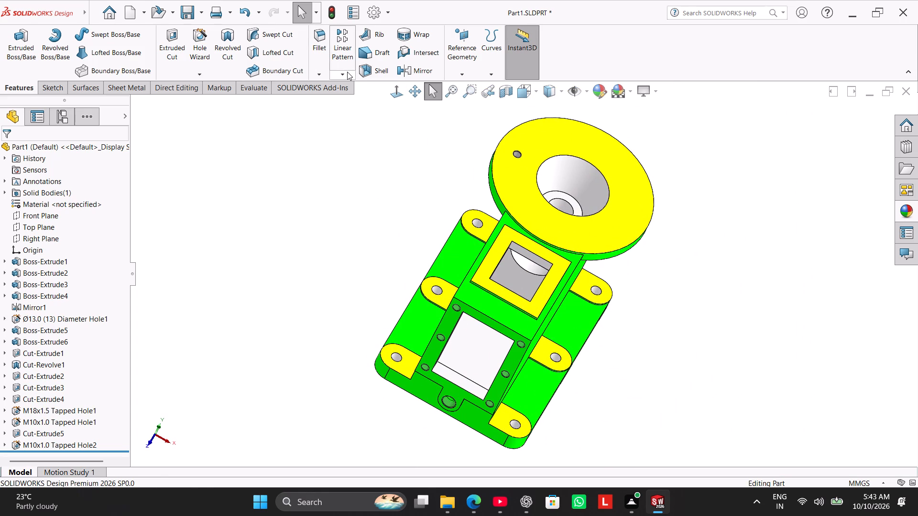
{"action": "left_click", "coordinate": [347, 72]}
{"action": "left_click_drag", "start_coordinate": [359, 94], "coordinate": [363, 97]}
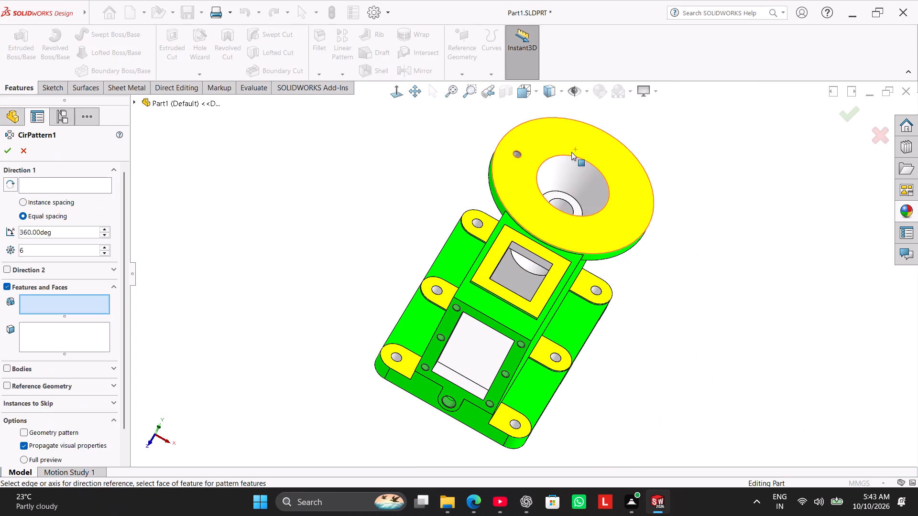
{"action": "scroll", "coordinate": [579, 112], "scroll_direction": "down", "scroll_amount": 2}
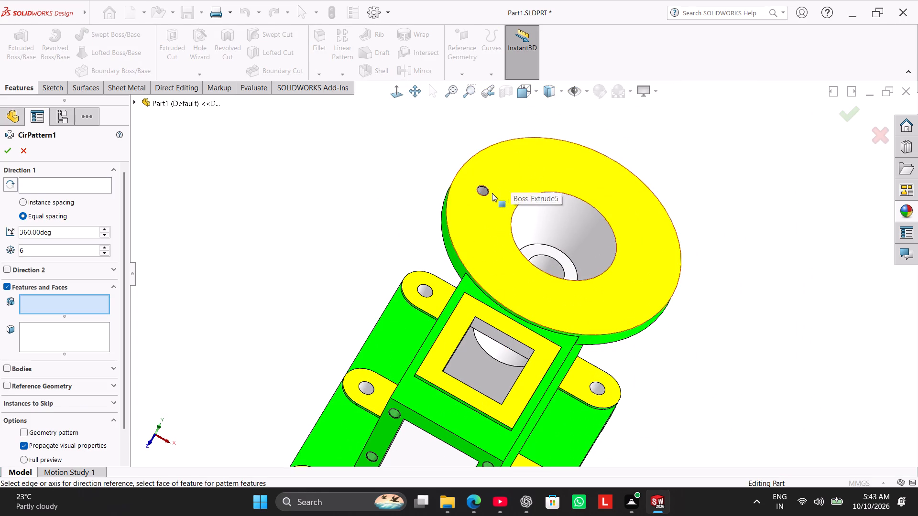
{"action": "left_click", "coordinate": [484, 193]}
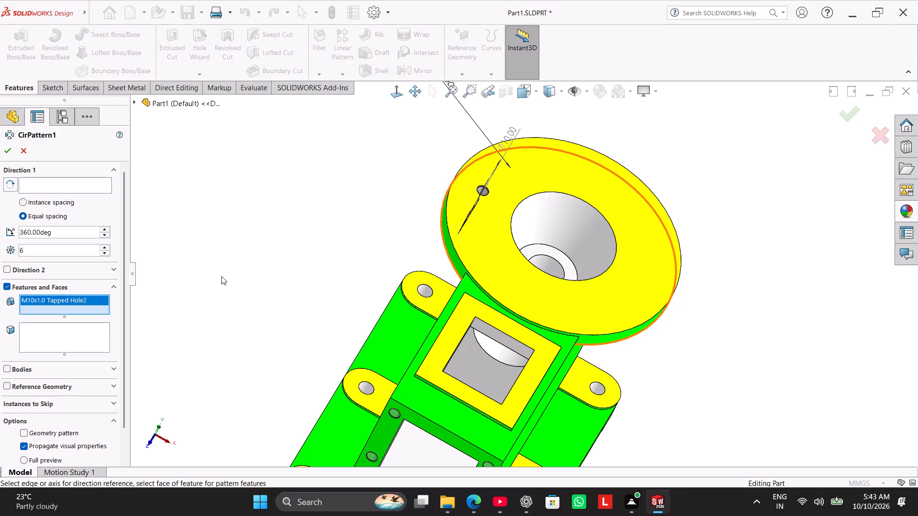
{"action": "left_click", "coordinate": [63, 184]}
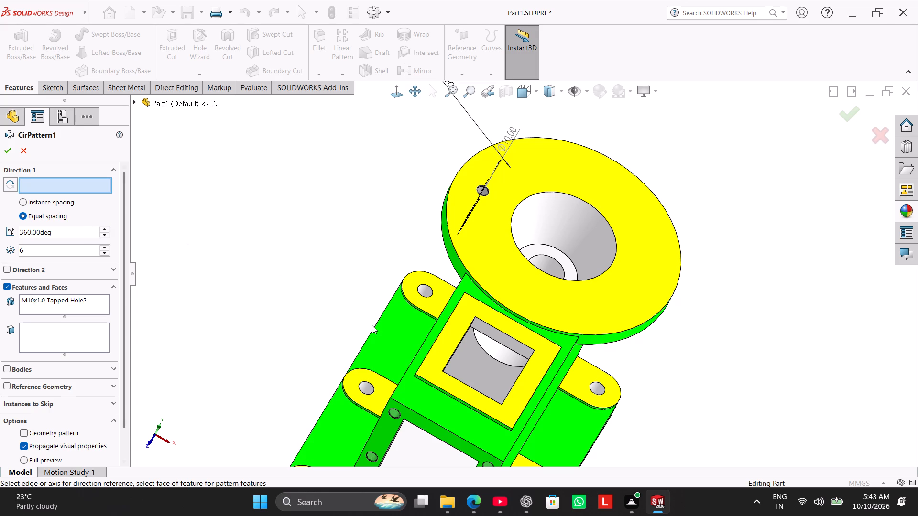
{"action": "left_click", "coordinate": [593, 335]}
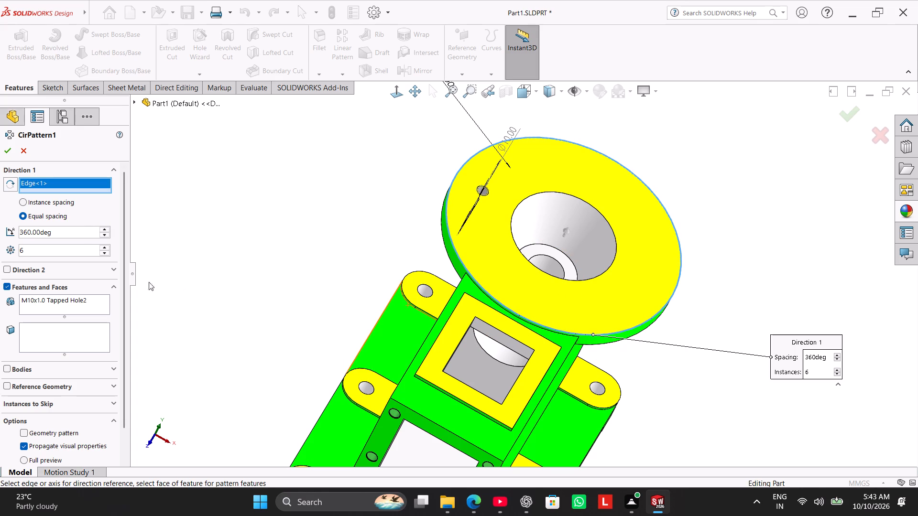
{"action": "double_click", "coordinate": [40, 252]}
{"action": "key", "text": "6"}
{"action": "key", "text": "Return"}
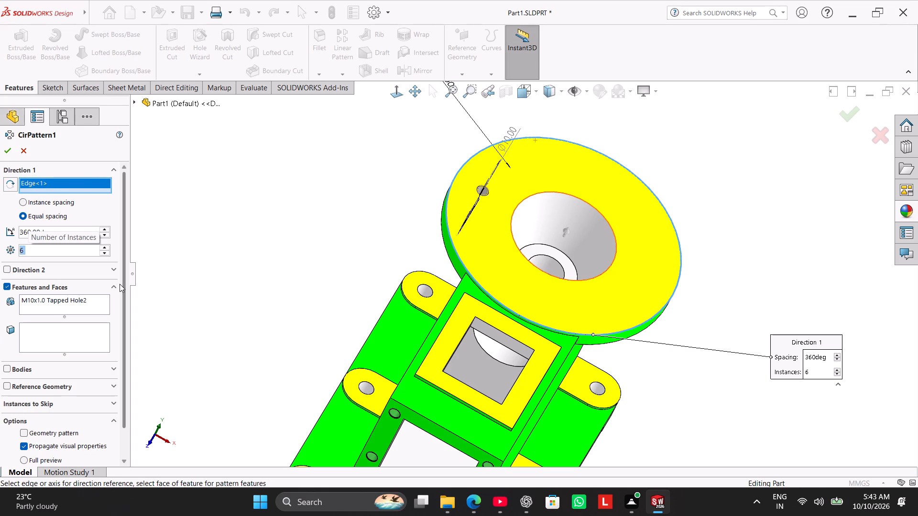
Clear the features to pattern, reselect the flange's M10x1.0 tapped hole from the feature tree, and finish the circular pattern with partial preview.
{"action": "left_click_drag", "start_coordinate": [120, 284], "coordinate": [128, 324]}
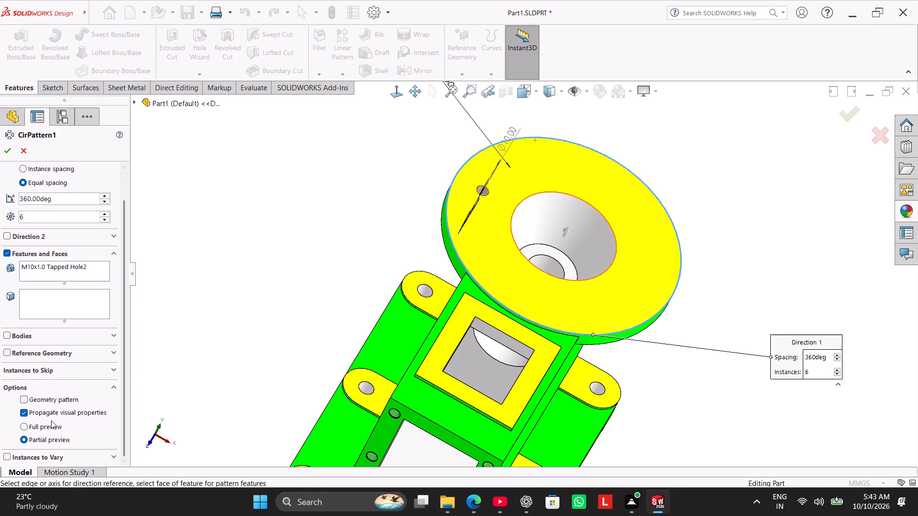
{"action": "left_click", "coordinate": [51, 427]}
{"action": "left_click", "coordinate": [46, 438]}
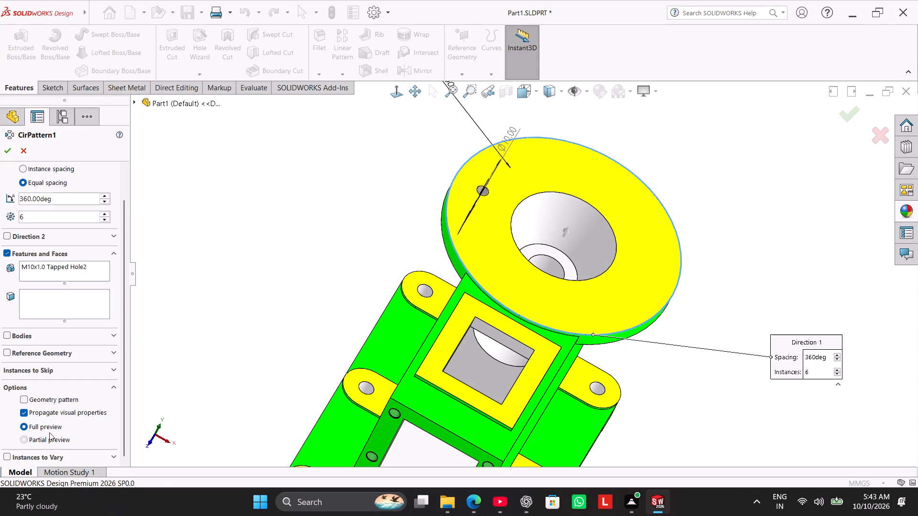
{"action": "right_click", "coordinate": [87, 270]}
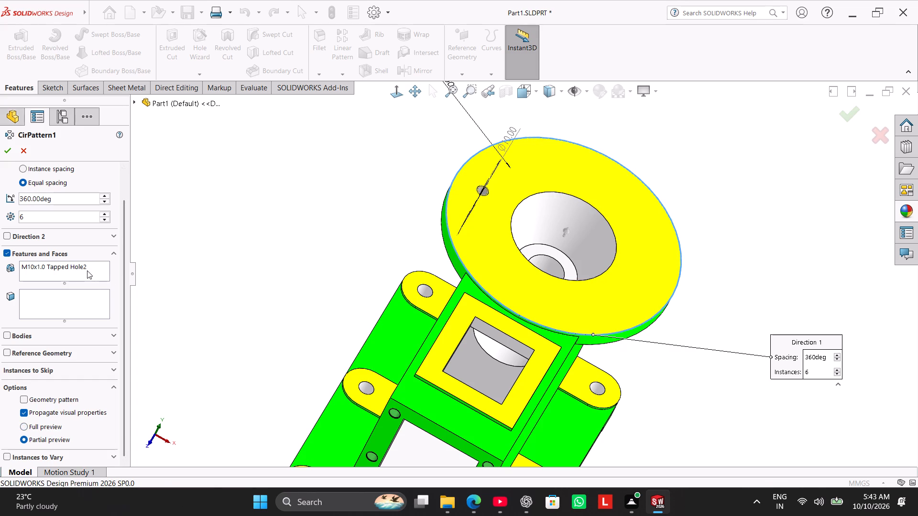
{"action": "left_click", "coordinate": [110, 290]}
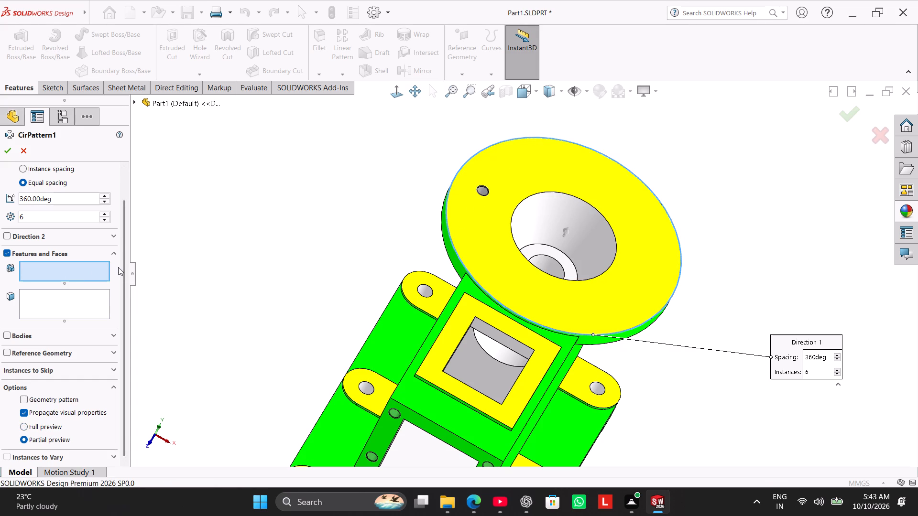
{"action": "left_click_drag", "start_coordinate": [118, 267], "coordinate": [123, 223]}
{"action": "left_click_drag", "start_coordinate": [123, 223], "coordinate": [136, 178]}
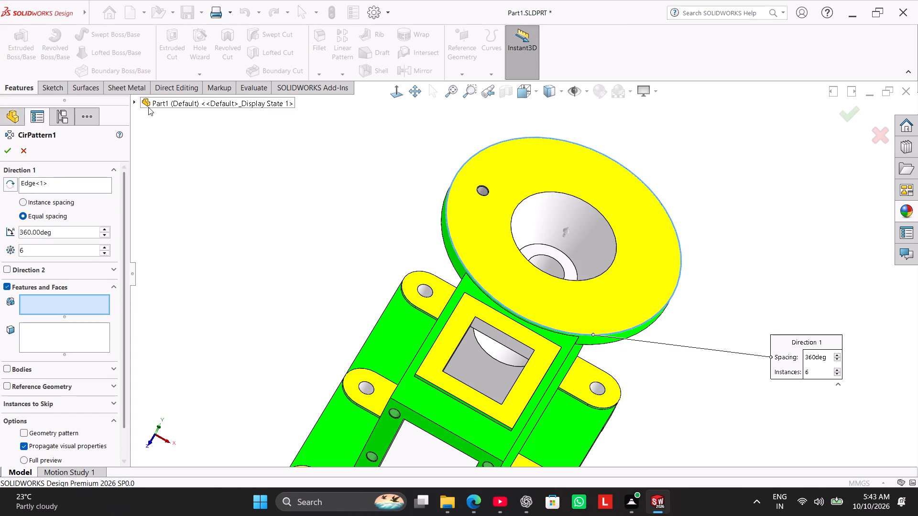
{"action": "left_click", "coordinate": [142, 104]}
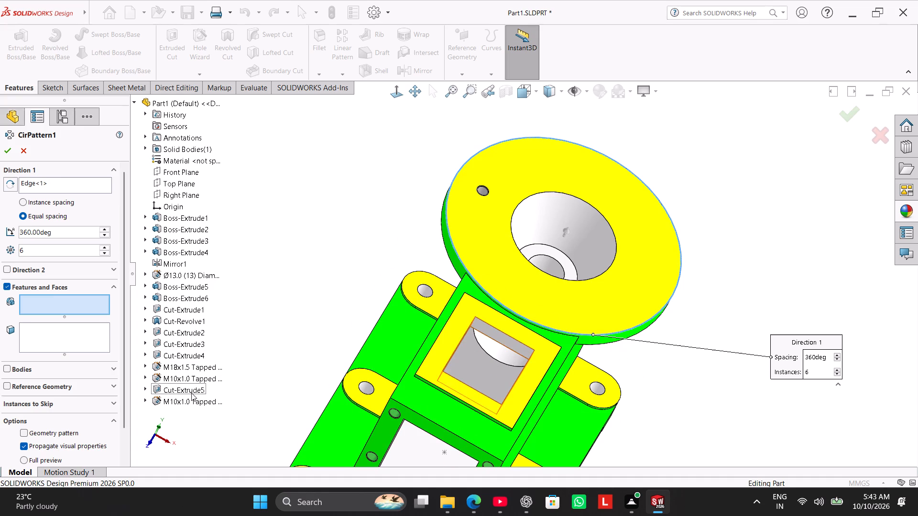
{"action": "left_click", "coordinate": [195, 402]}
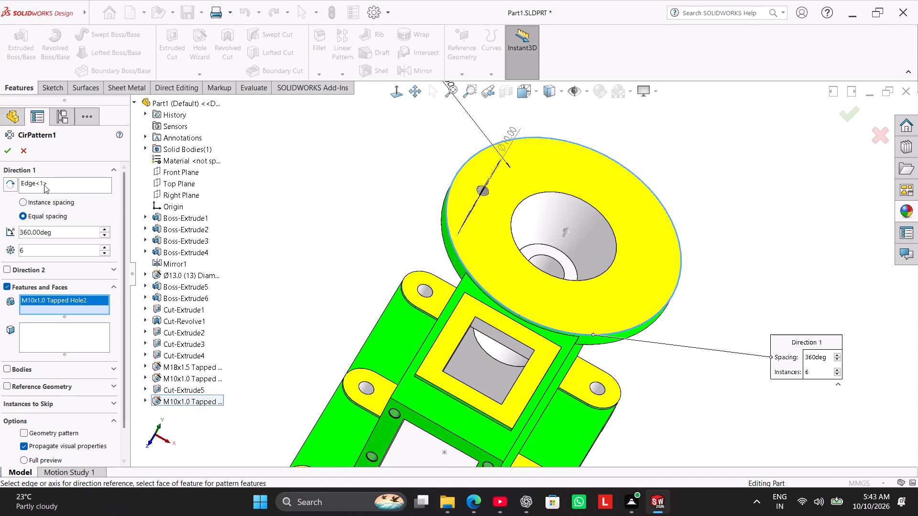
{"action": "middle_click_drag", "start_coordinate": [302, 254], "coordinate": [331, 321]}
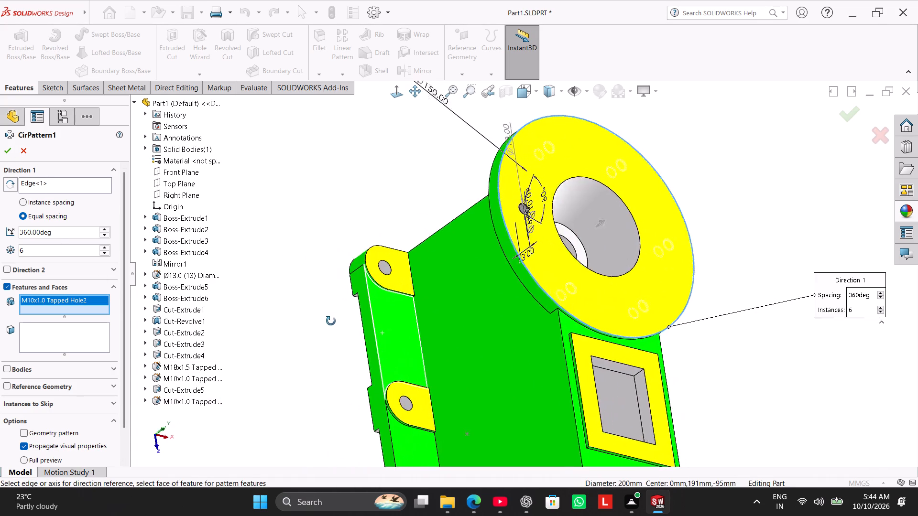
{"action": "middle_click_drag", "start_coordinate": [331, 321], "coordinate": [272, 285]}
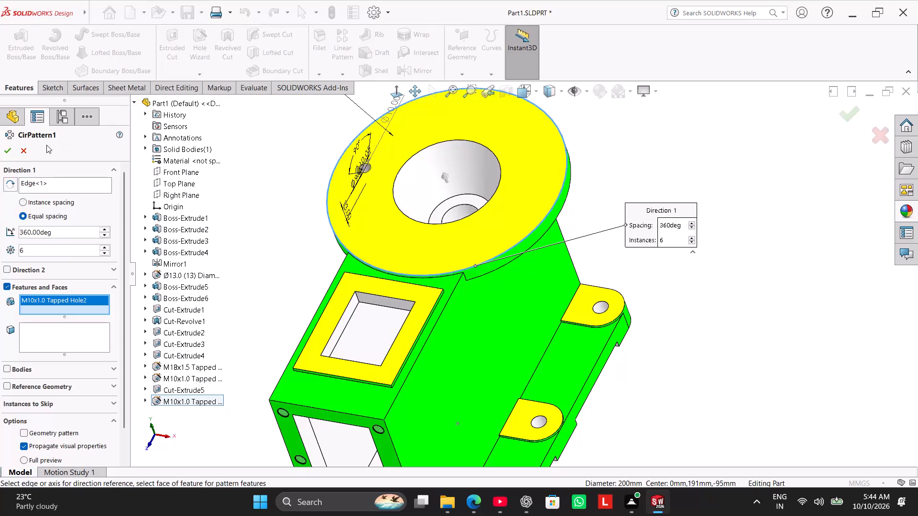
{"action": "left_click", "coordinate": [8, 149]}
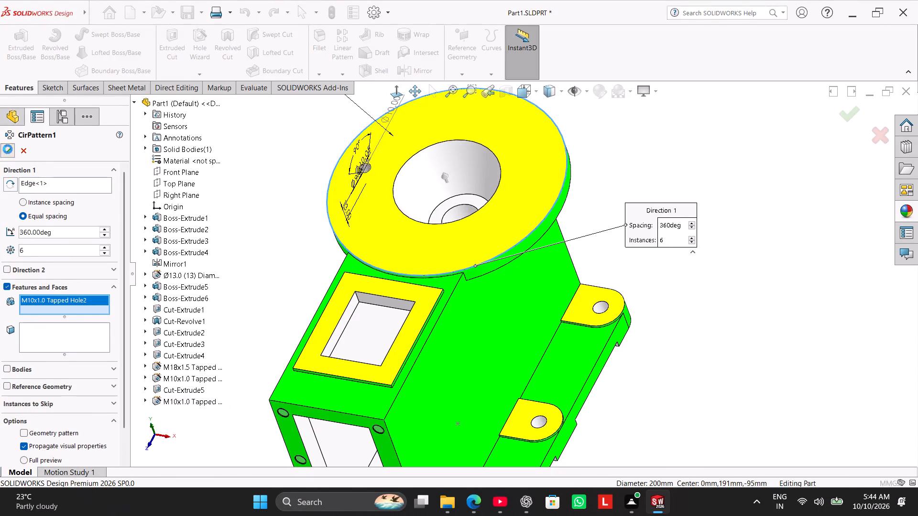
{"action": "left_click", "coordinate": [257, 178]}
Examine the patterned tapped holes in the round flange and the rest of the housing from several sides.
{"action": "middle_click_drag", "start_coordinate": [273, 200], "coordinate": [303, 236]}
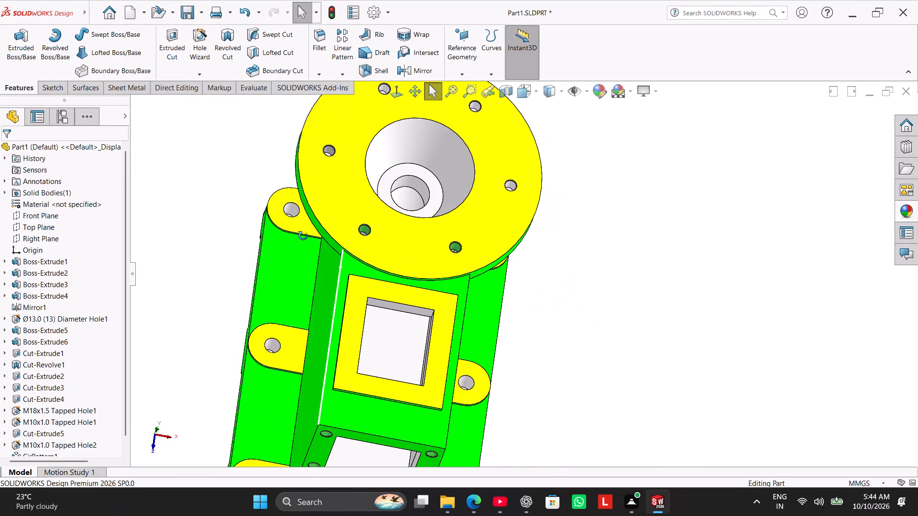
{"action": "middle_click_drag", "start_coordinate": [303, 236], "coordinate": [292, 256]}
{"action": "scroll", "coordinate": [293, 253], "scroll_direction": "up", "scroll_amount": 2}
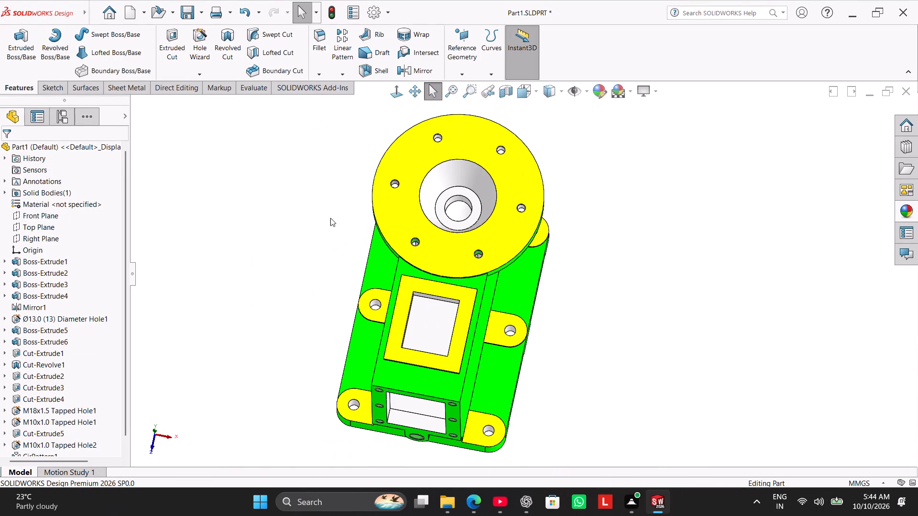
{"action": "middle_click_drag", "start_coordinate": [333, 220], "coordinate": [264, 189]}
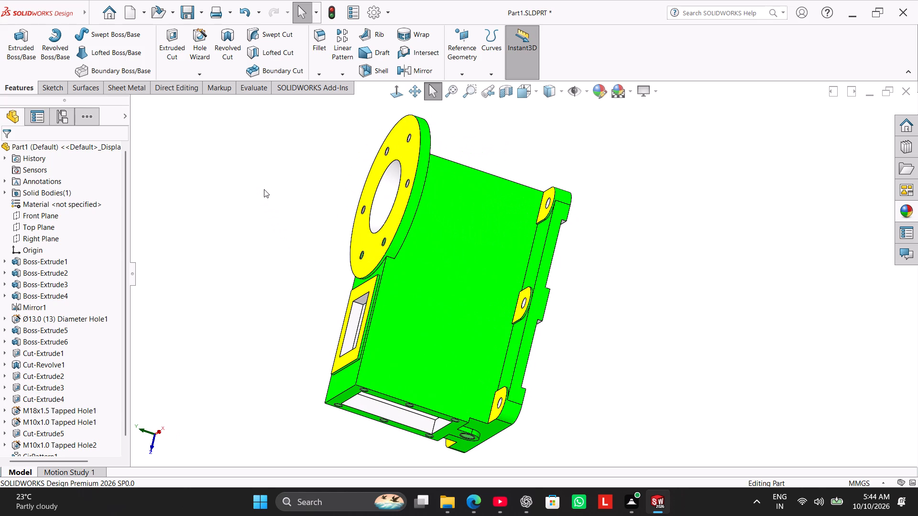
{"action": "middle_click_drag", "start_coordinate": [267, 189], "coordinate": [345, 262]}
{"action": "middle_click_drag", "start_coordinate": [345, 260], "coordinate": [327, 204]}
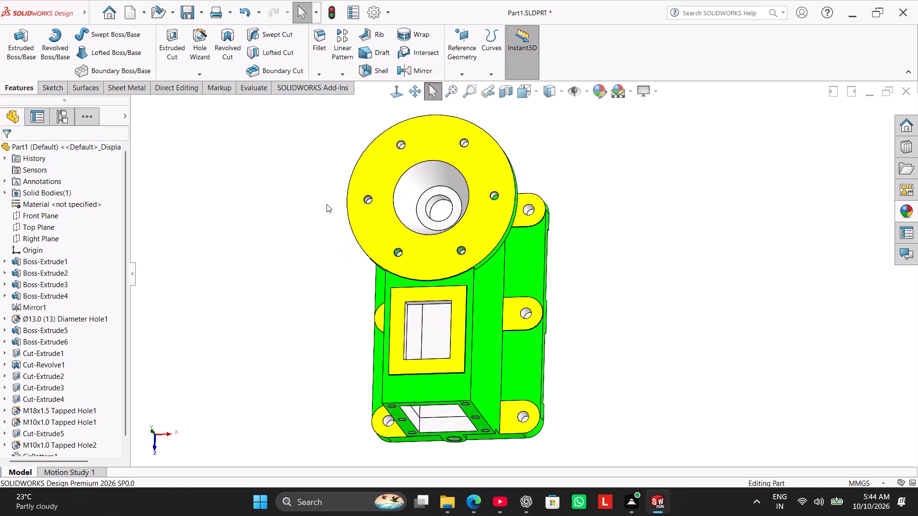
{"action": "right_click_drag", "start_coordinate": [304, 244], "coordinate": [382, 198]}
{"action": "middle_click_drag", "start_coordinate": [640, 226], "coordinate": [626, 288]}
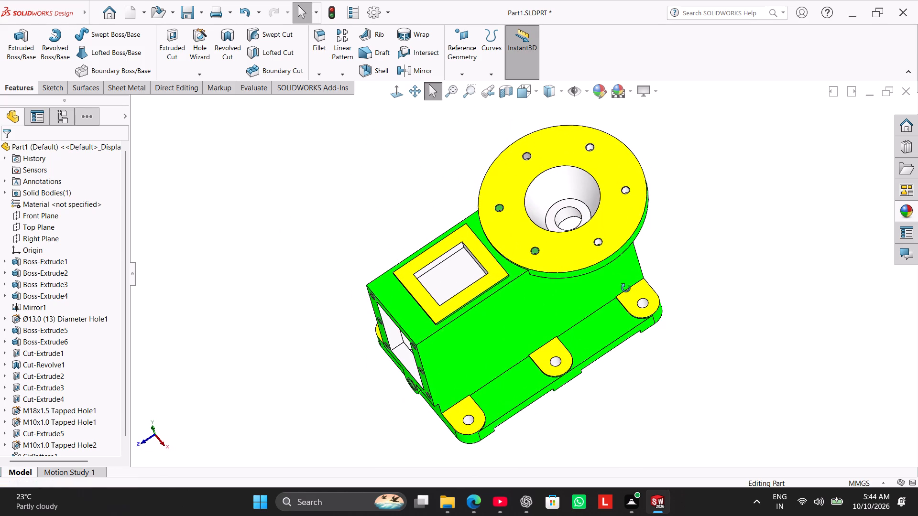
{"action": "middle_click_drag", "start_coordinate": [626, 288], "coordinate": [637, 295]}
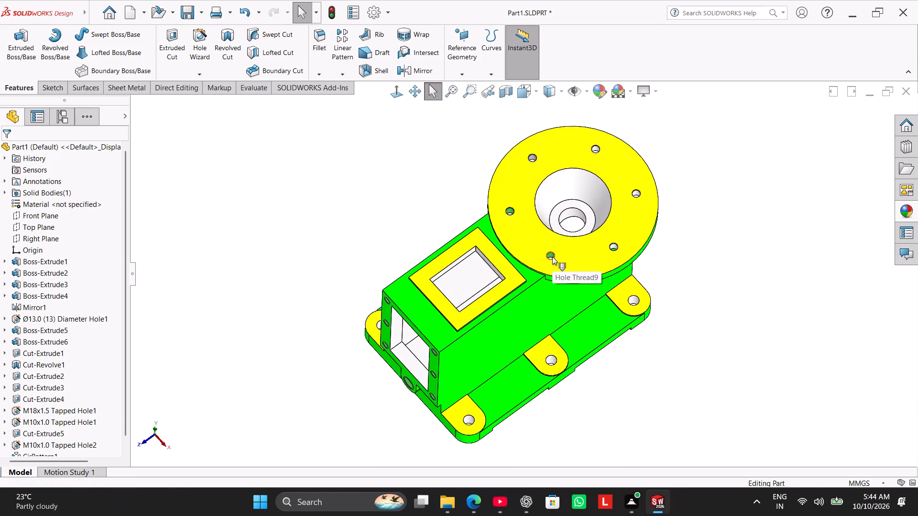
Apply the default color appearance to the two green patterned holes in the round flange nearest the rectangular pad.
{"action": "scroll", "coordinate": [554, 250], "scroll_direction": "down", "scroll_amount": 7, "text": "ctrl"}
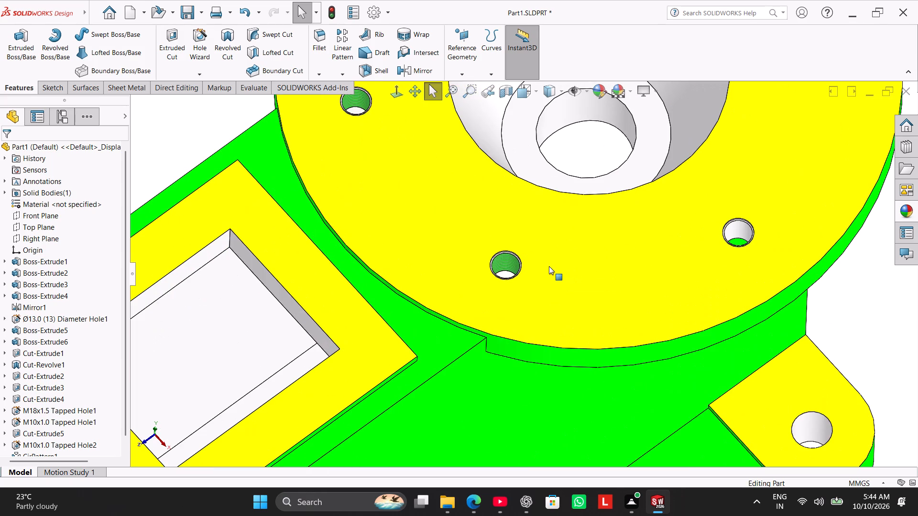
{"action": "middle_click_drag", "start_coordinate": [611, 277], "coordinate": [554, 245], "text": "ctrl"}
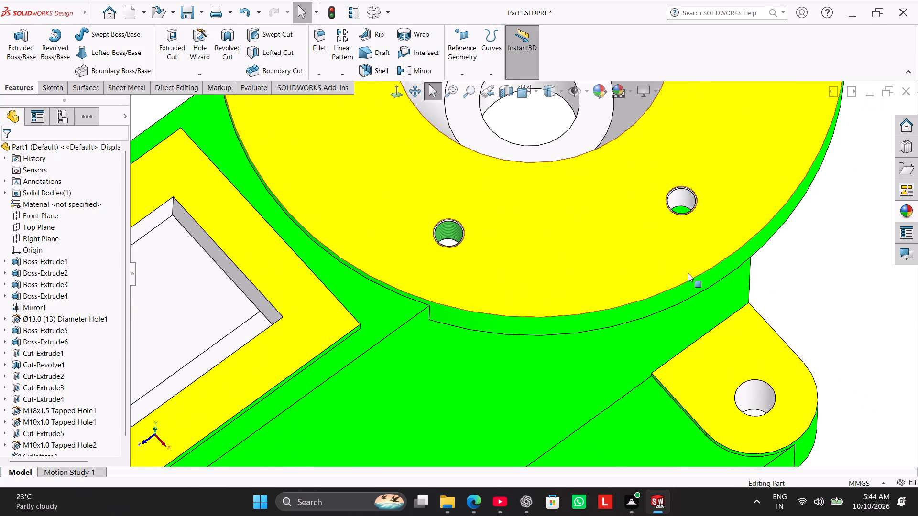
{"action": "left_click", "coordinate": [443, 228], "text": "ctrl"}
{"action": "scroll", "coordinate": [444, 205], "scroll_direction": "up", "scroll_amount": 4, "text": "ctrl"}
{"action": "scroll", "coordinate": [425, 164], "scroll_direction": "down", "scroll_amount": 2, "text": "ctrl"}
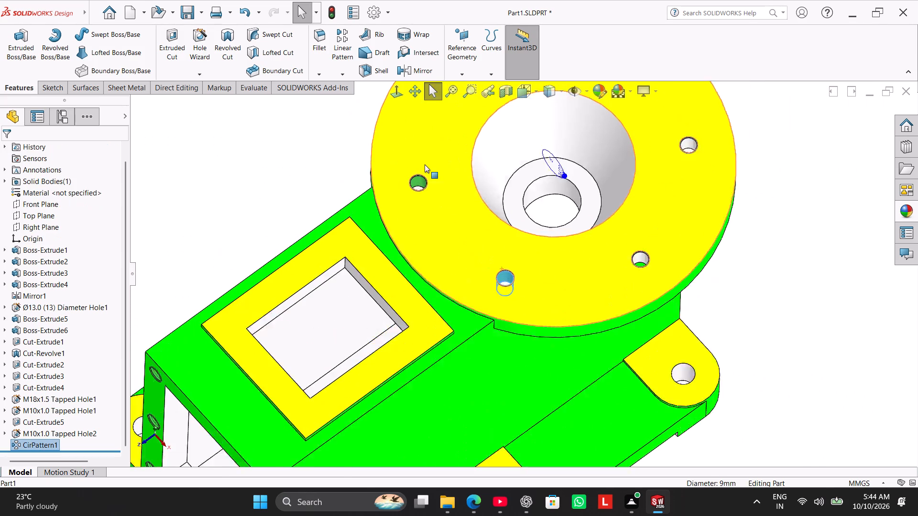
{"action": "scroll", "coordinate": [425, 164], "scroll_direction": "down", "scroll_amount": 1, "text": "ctrl"}
{"action": "left_click", "coordinate": [427, 200], "text": "ctrl"}
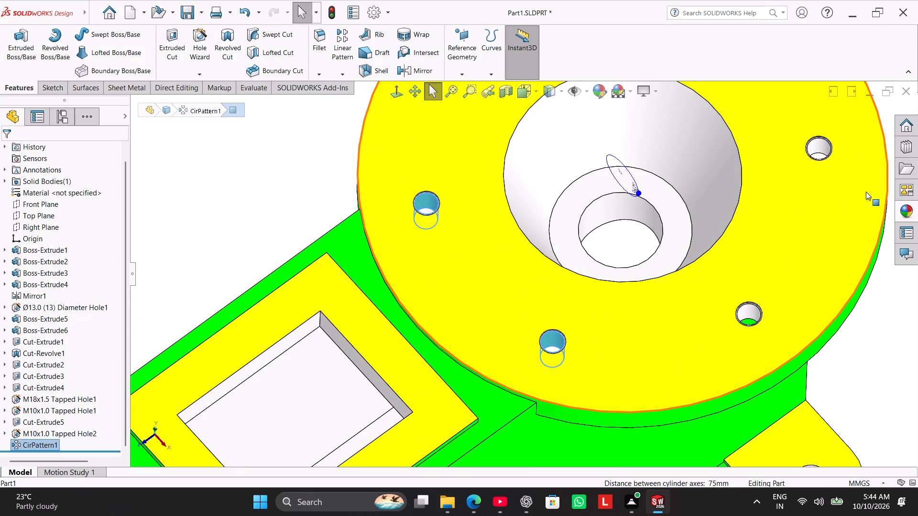
{"action": "left_click", "coordinate": [903, 208]}
{"action": "double_click", "coordinate": [837, 285]}
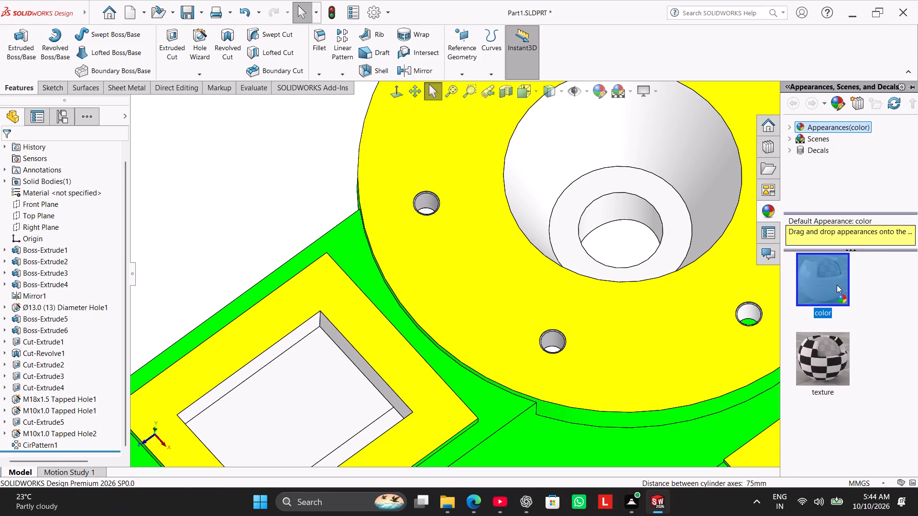
{"action": "scroll", "coordinate": [648, 289], "scroll_direction": "up", "scroll_amount": 5}
{"action": "right_click", "coordinate": [314, 224]}
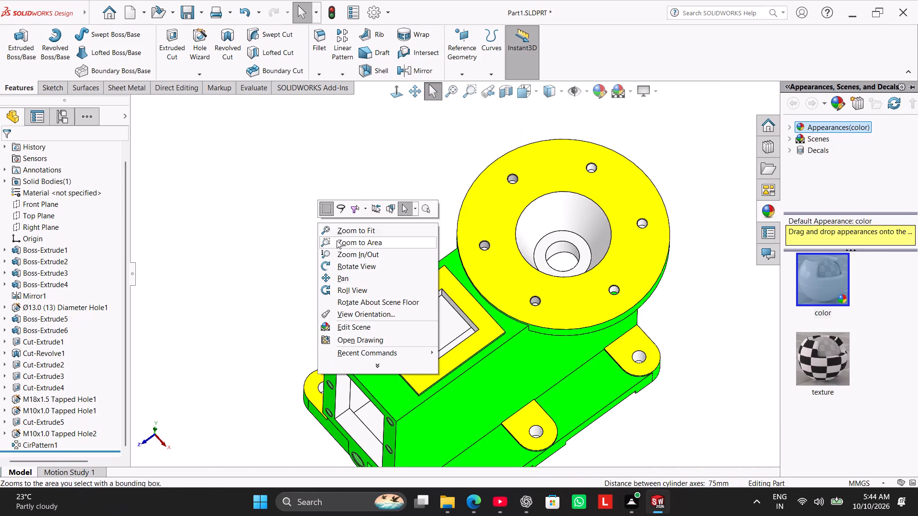
{"action": "left_click", "coordinate": [230, 257]}
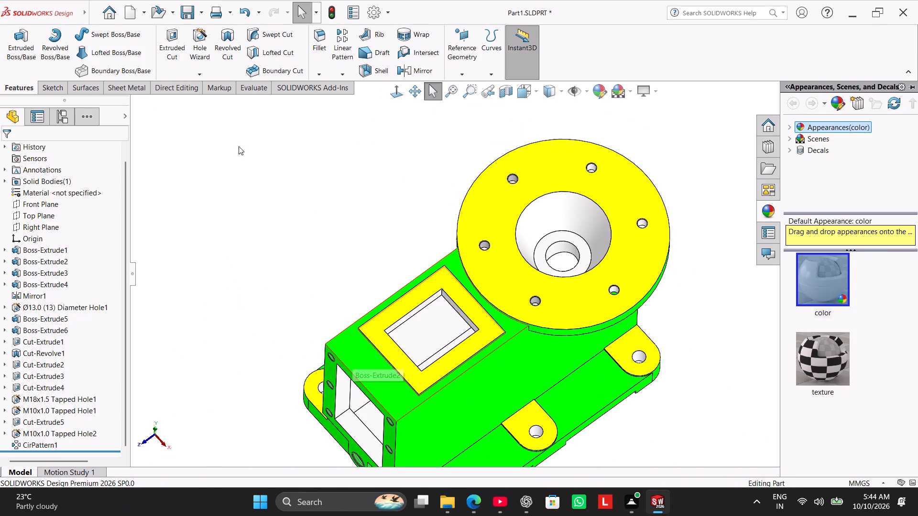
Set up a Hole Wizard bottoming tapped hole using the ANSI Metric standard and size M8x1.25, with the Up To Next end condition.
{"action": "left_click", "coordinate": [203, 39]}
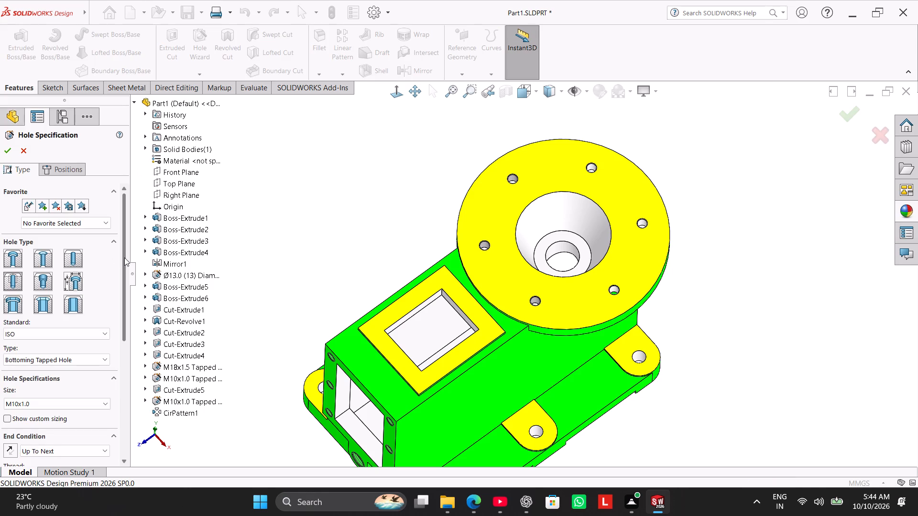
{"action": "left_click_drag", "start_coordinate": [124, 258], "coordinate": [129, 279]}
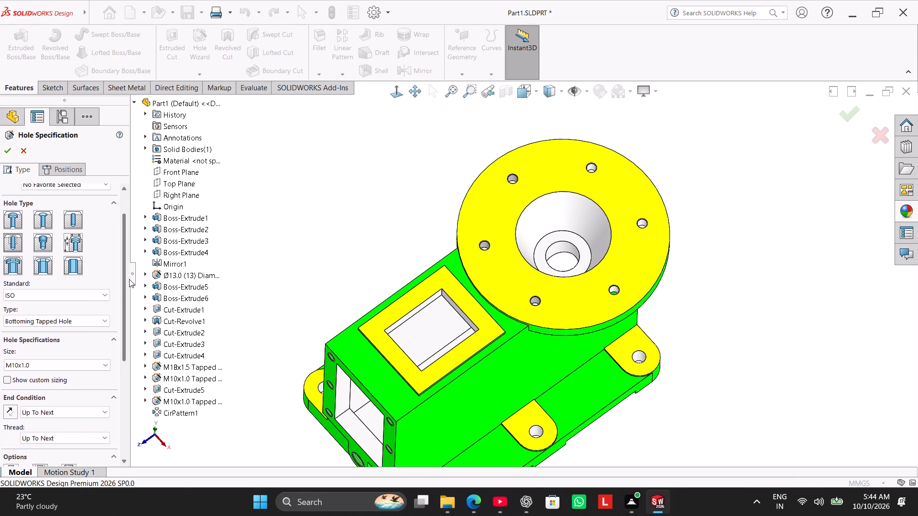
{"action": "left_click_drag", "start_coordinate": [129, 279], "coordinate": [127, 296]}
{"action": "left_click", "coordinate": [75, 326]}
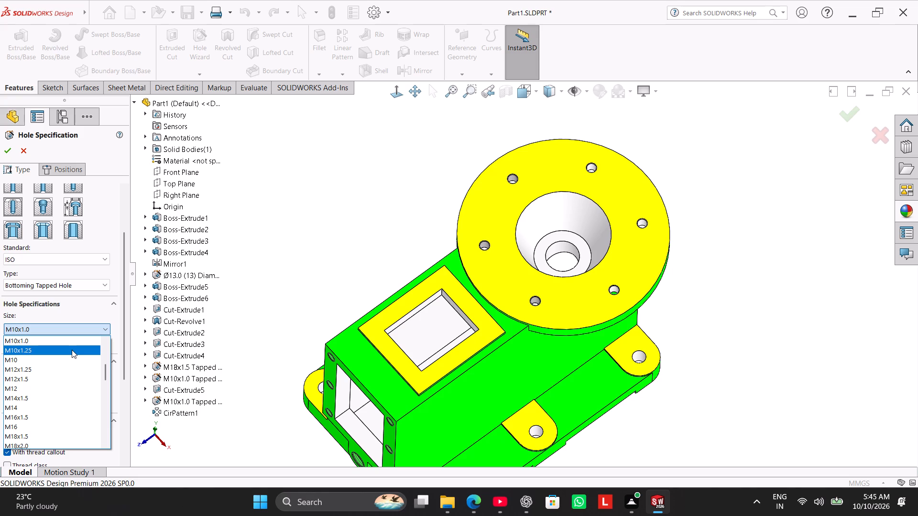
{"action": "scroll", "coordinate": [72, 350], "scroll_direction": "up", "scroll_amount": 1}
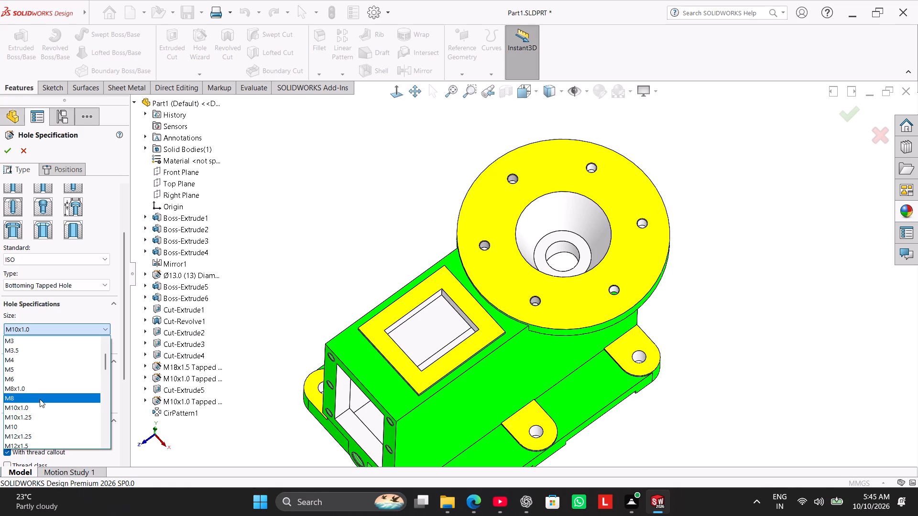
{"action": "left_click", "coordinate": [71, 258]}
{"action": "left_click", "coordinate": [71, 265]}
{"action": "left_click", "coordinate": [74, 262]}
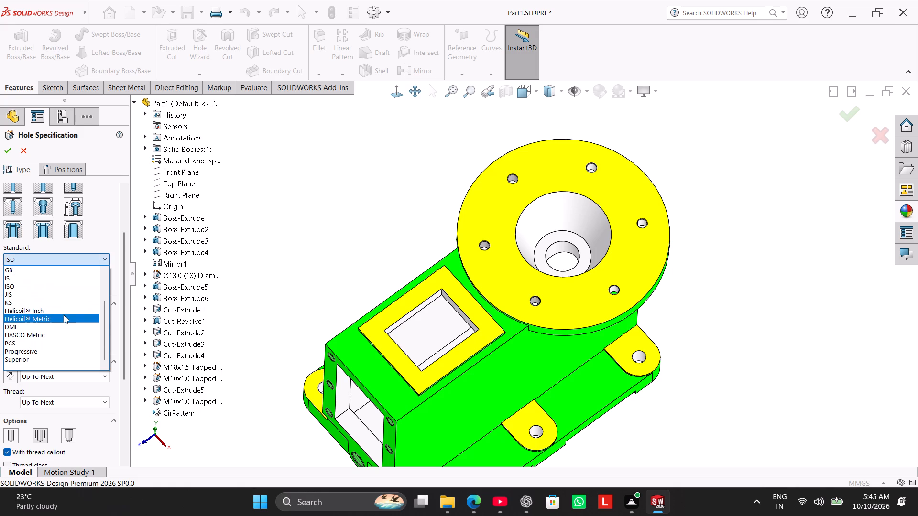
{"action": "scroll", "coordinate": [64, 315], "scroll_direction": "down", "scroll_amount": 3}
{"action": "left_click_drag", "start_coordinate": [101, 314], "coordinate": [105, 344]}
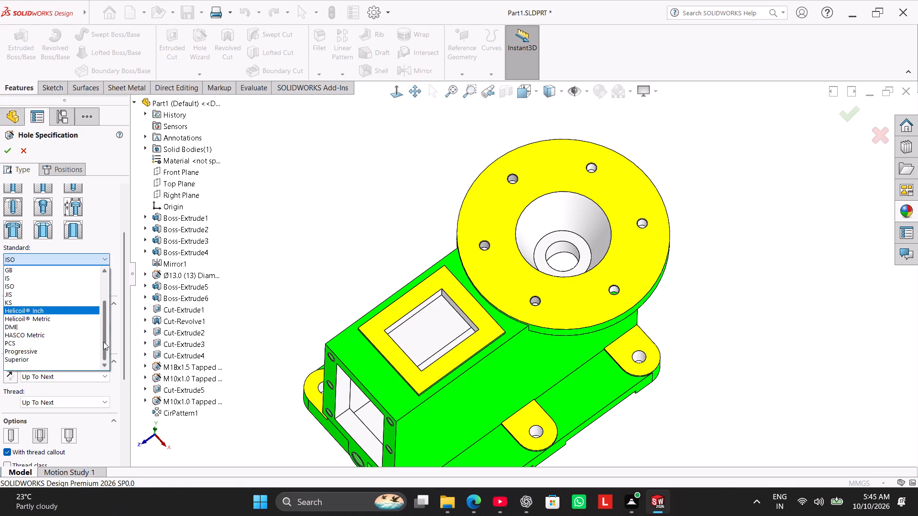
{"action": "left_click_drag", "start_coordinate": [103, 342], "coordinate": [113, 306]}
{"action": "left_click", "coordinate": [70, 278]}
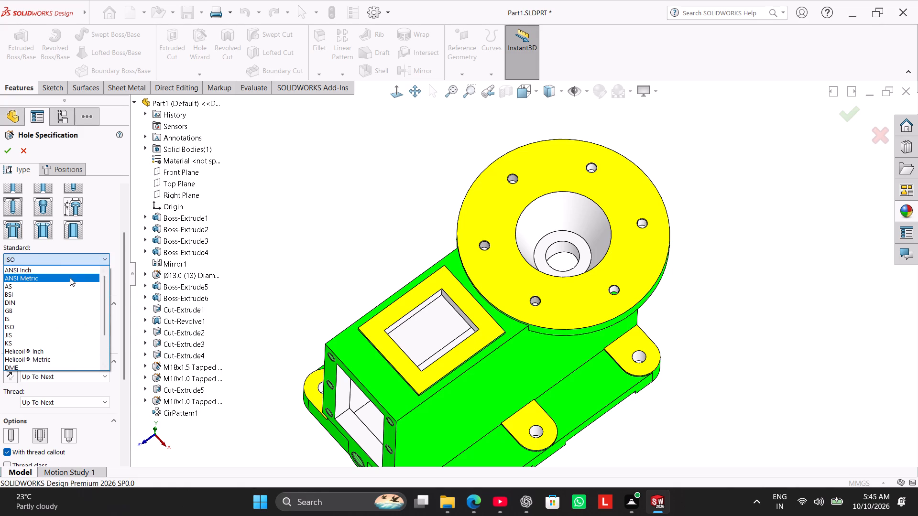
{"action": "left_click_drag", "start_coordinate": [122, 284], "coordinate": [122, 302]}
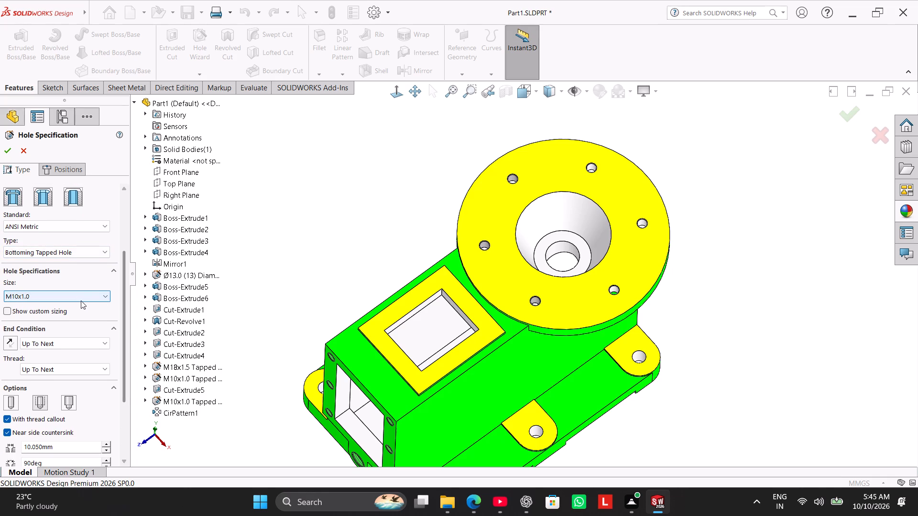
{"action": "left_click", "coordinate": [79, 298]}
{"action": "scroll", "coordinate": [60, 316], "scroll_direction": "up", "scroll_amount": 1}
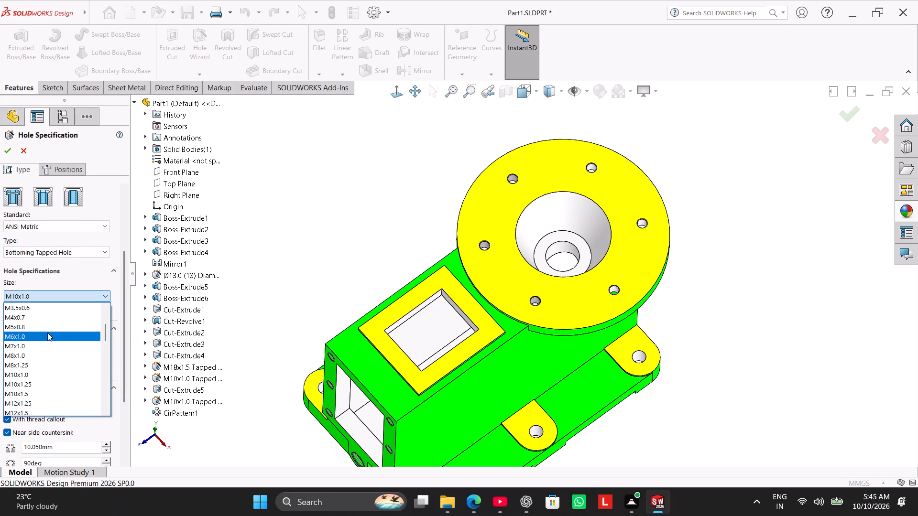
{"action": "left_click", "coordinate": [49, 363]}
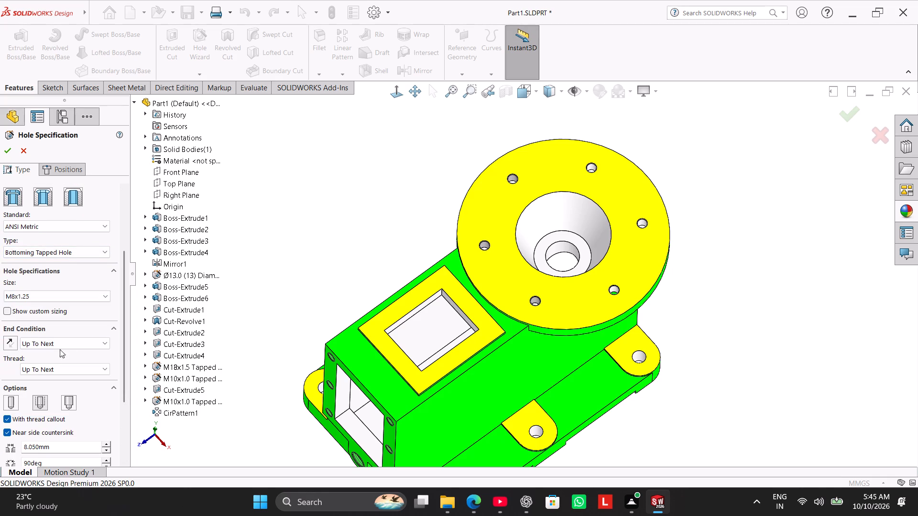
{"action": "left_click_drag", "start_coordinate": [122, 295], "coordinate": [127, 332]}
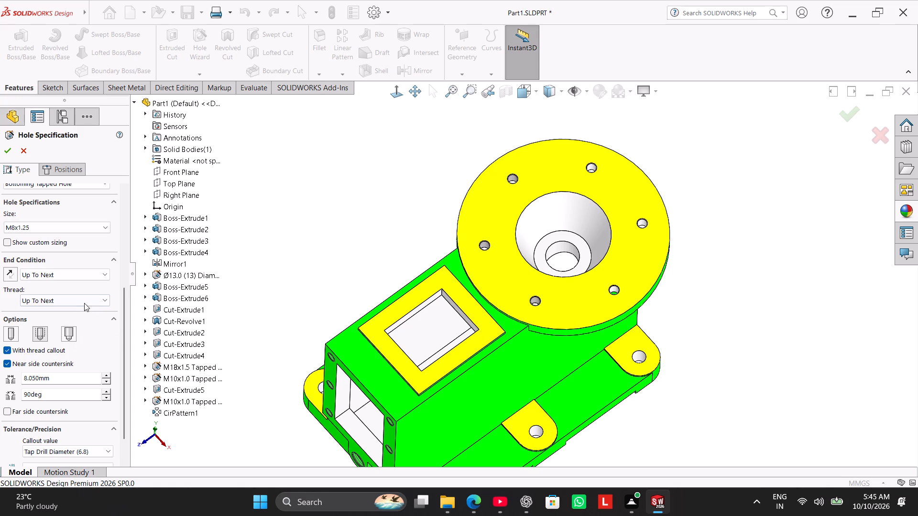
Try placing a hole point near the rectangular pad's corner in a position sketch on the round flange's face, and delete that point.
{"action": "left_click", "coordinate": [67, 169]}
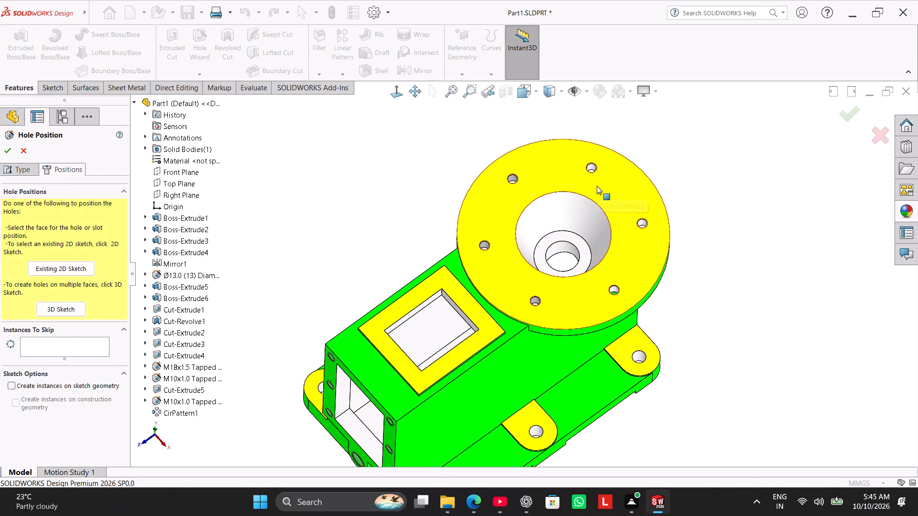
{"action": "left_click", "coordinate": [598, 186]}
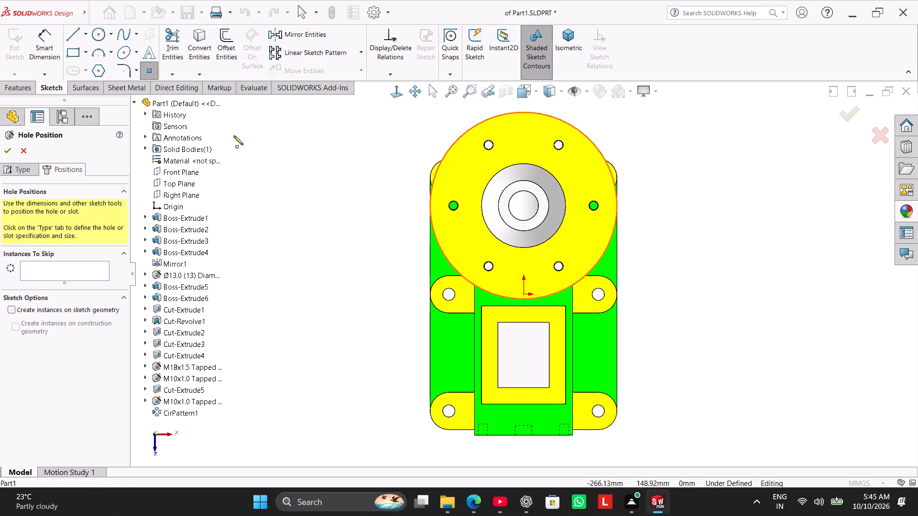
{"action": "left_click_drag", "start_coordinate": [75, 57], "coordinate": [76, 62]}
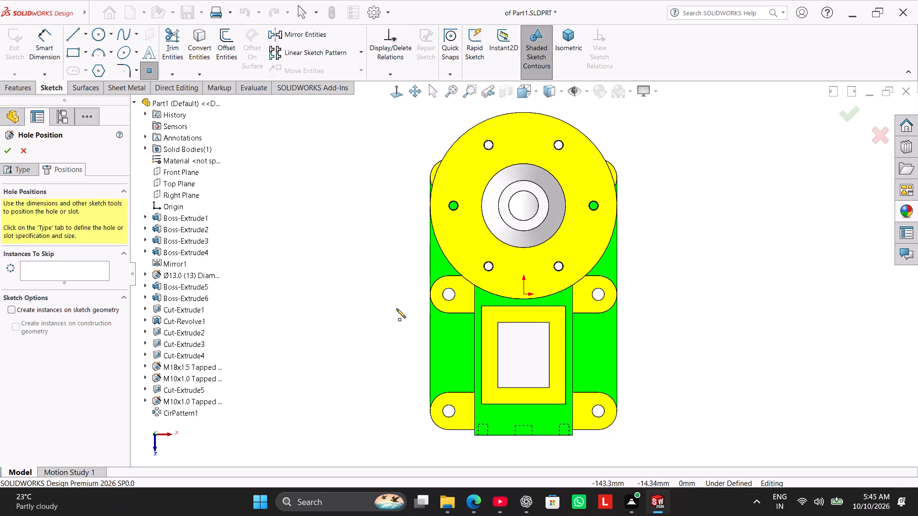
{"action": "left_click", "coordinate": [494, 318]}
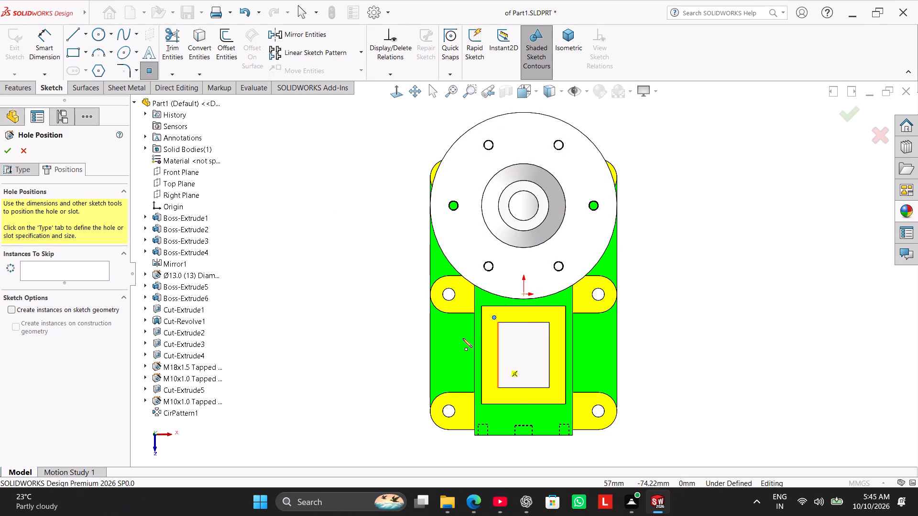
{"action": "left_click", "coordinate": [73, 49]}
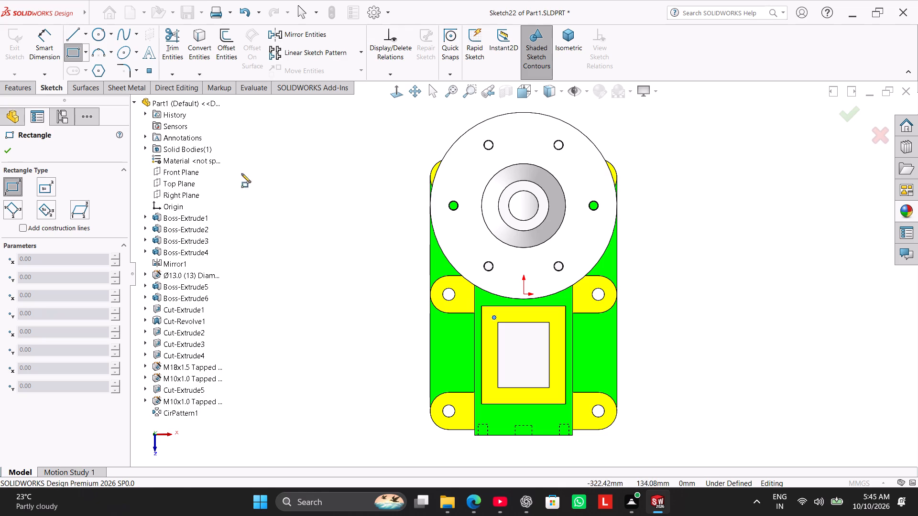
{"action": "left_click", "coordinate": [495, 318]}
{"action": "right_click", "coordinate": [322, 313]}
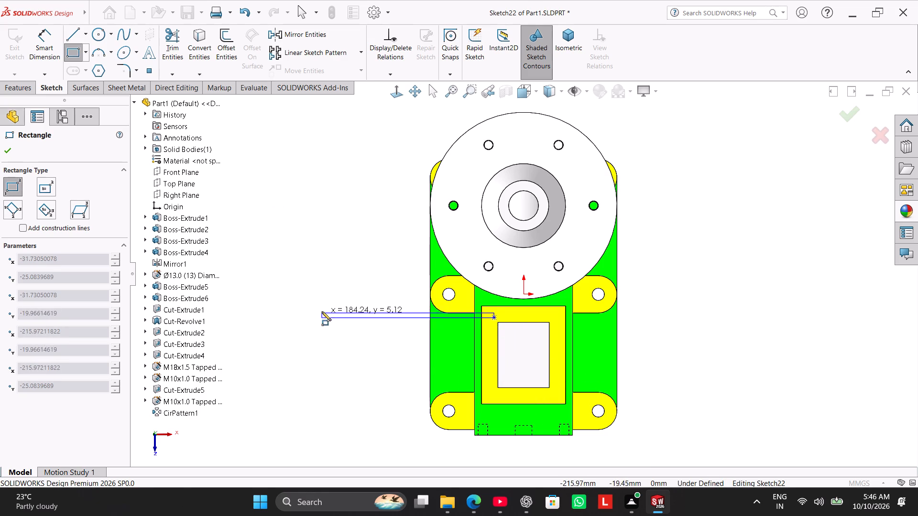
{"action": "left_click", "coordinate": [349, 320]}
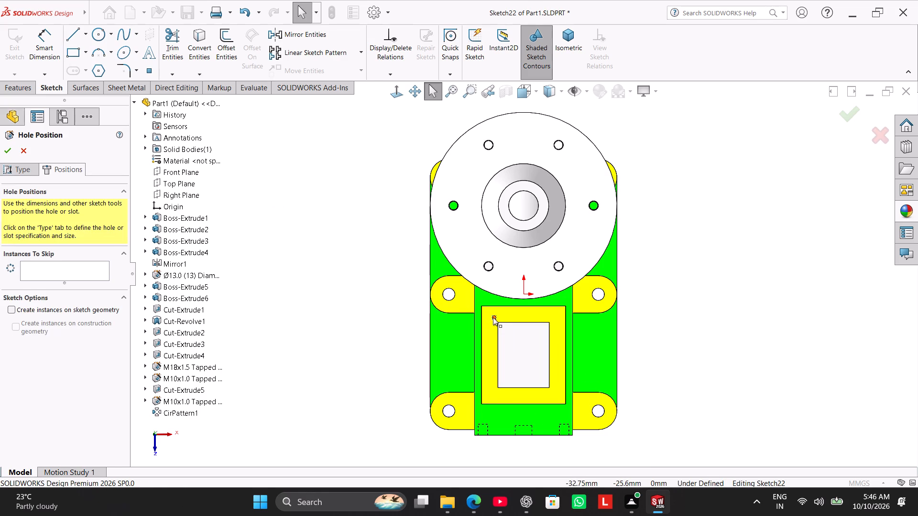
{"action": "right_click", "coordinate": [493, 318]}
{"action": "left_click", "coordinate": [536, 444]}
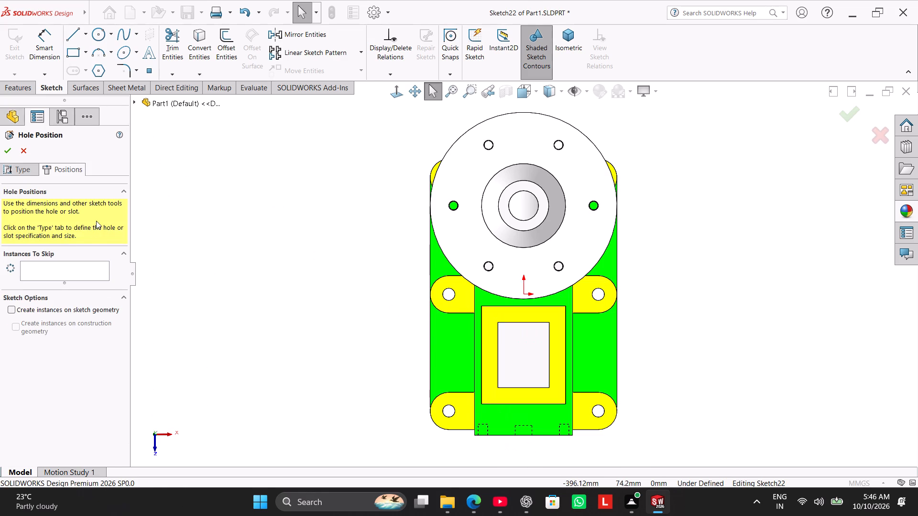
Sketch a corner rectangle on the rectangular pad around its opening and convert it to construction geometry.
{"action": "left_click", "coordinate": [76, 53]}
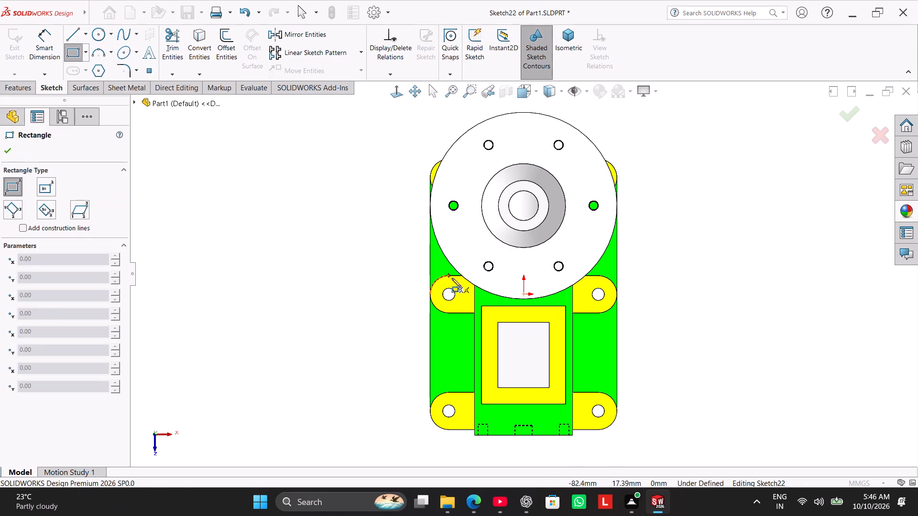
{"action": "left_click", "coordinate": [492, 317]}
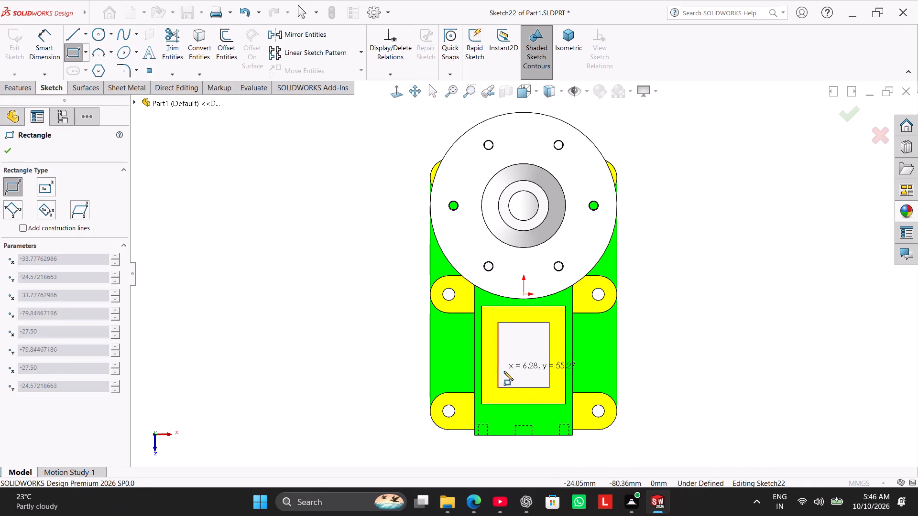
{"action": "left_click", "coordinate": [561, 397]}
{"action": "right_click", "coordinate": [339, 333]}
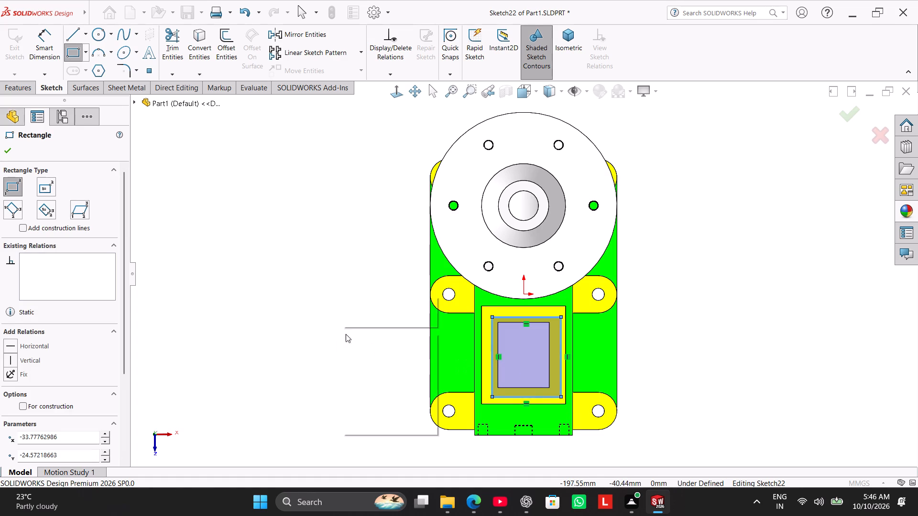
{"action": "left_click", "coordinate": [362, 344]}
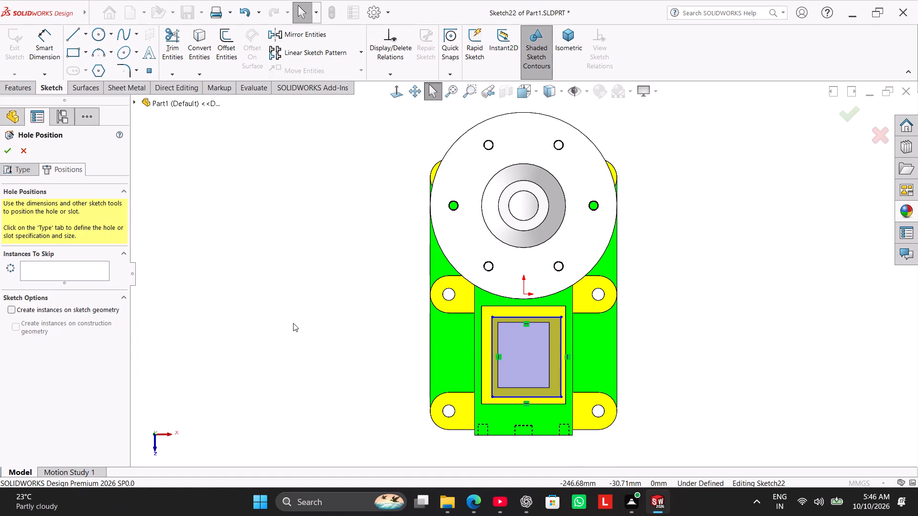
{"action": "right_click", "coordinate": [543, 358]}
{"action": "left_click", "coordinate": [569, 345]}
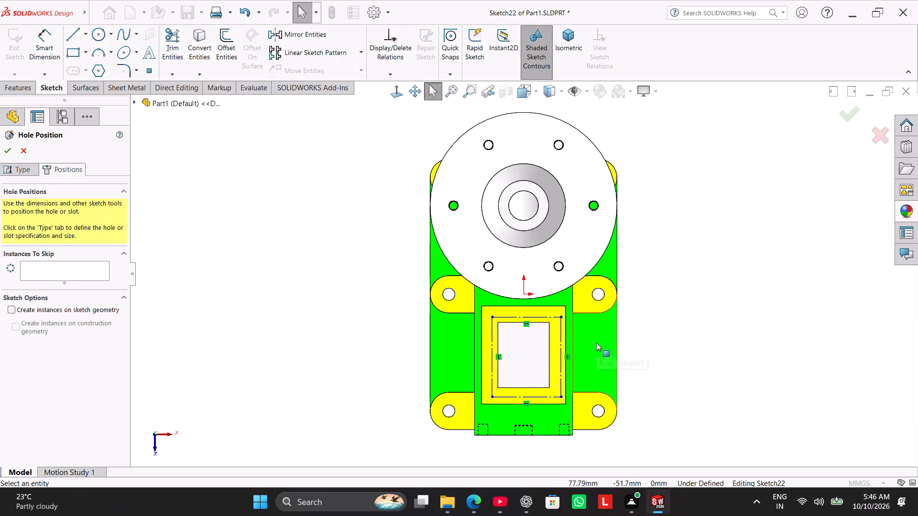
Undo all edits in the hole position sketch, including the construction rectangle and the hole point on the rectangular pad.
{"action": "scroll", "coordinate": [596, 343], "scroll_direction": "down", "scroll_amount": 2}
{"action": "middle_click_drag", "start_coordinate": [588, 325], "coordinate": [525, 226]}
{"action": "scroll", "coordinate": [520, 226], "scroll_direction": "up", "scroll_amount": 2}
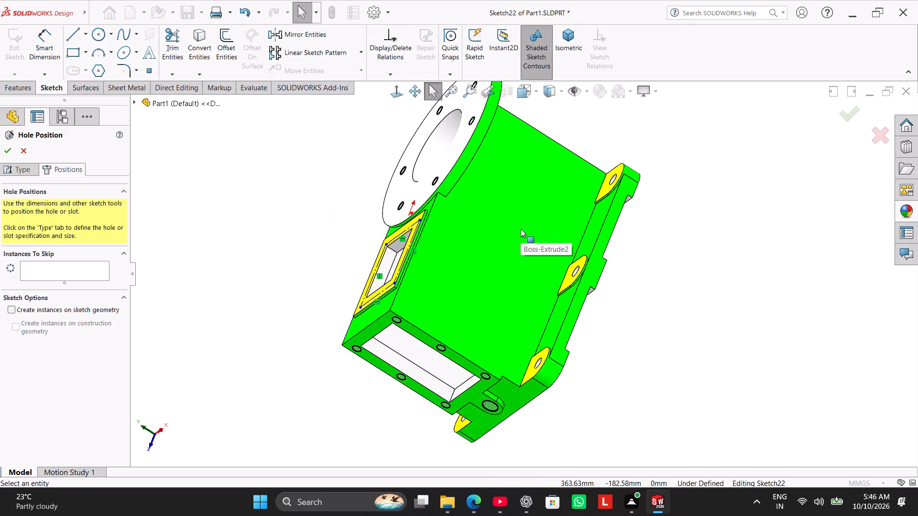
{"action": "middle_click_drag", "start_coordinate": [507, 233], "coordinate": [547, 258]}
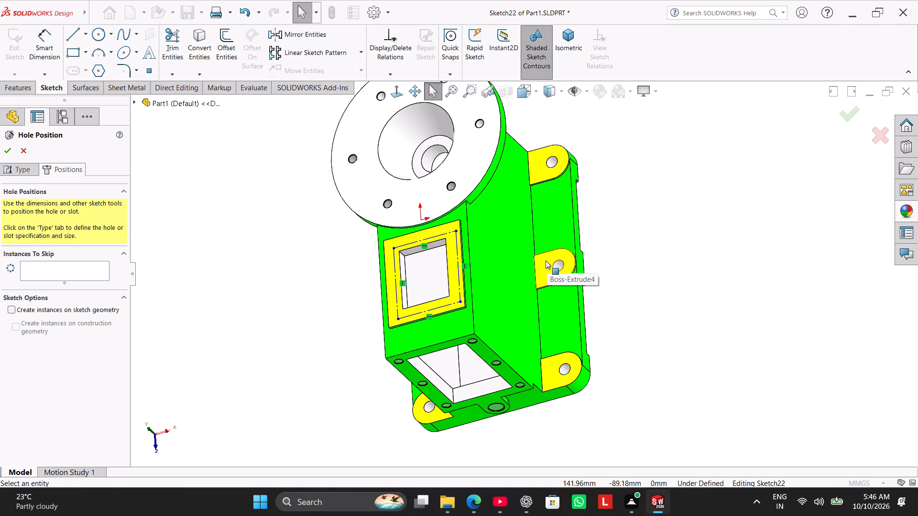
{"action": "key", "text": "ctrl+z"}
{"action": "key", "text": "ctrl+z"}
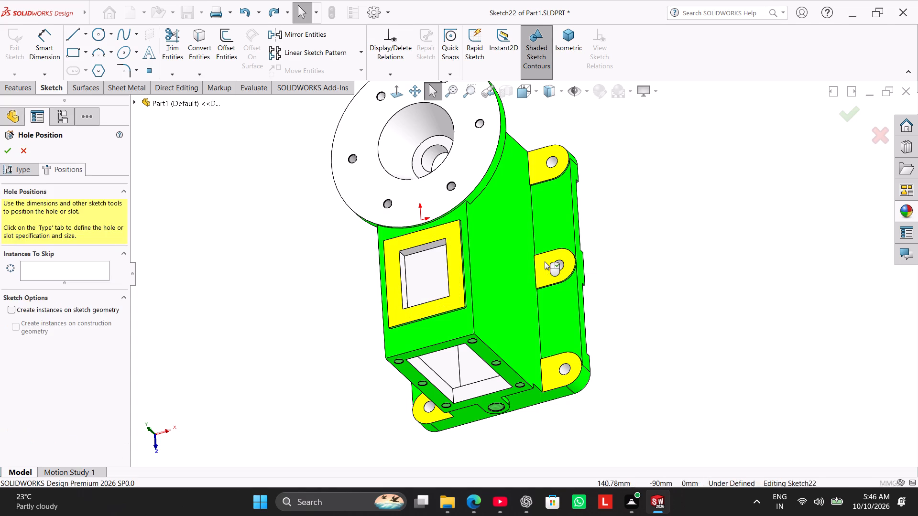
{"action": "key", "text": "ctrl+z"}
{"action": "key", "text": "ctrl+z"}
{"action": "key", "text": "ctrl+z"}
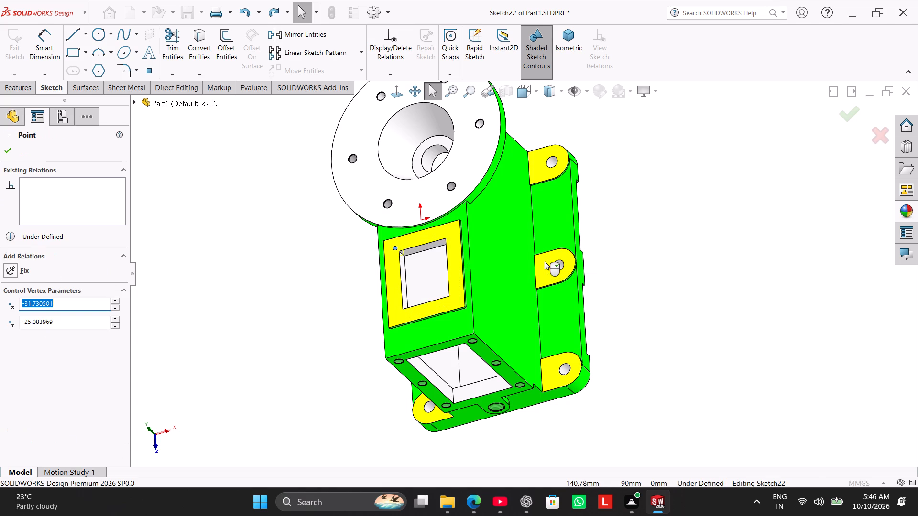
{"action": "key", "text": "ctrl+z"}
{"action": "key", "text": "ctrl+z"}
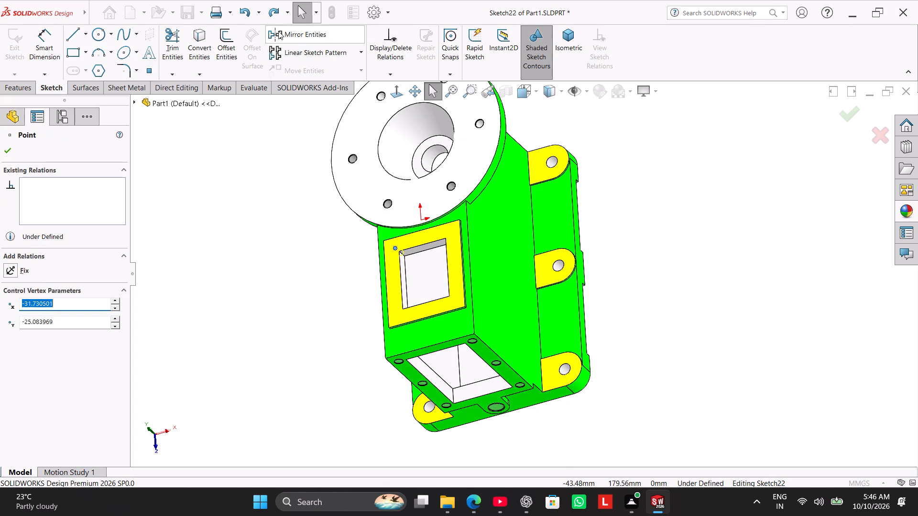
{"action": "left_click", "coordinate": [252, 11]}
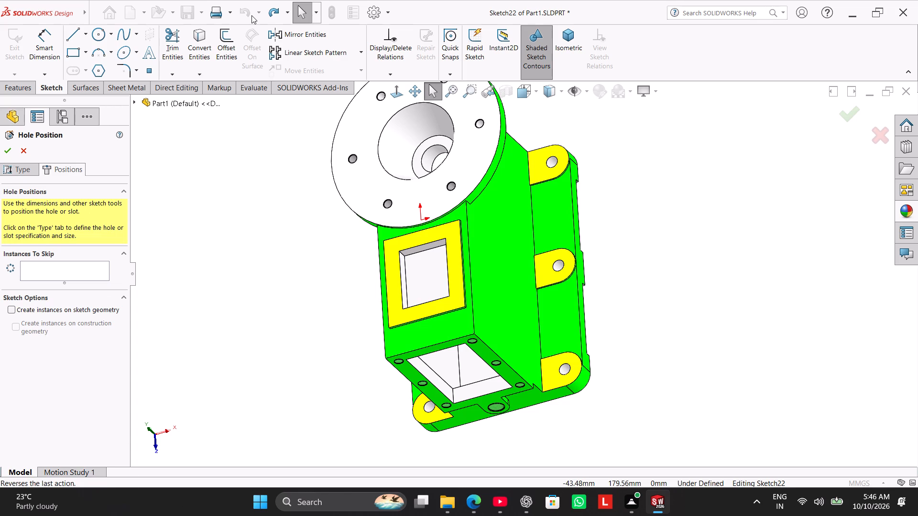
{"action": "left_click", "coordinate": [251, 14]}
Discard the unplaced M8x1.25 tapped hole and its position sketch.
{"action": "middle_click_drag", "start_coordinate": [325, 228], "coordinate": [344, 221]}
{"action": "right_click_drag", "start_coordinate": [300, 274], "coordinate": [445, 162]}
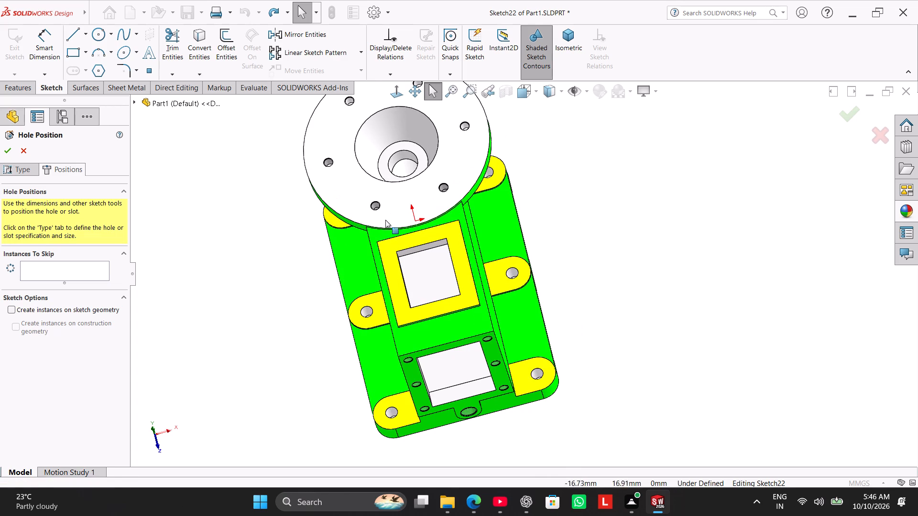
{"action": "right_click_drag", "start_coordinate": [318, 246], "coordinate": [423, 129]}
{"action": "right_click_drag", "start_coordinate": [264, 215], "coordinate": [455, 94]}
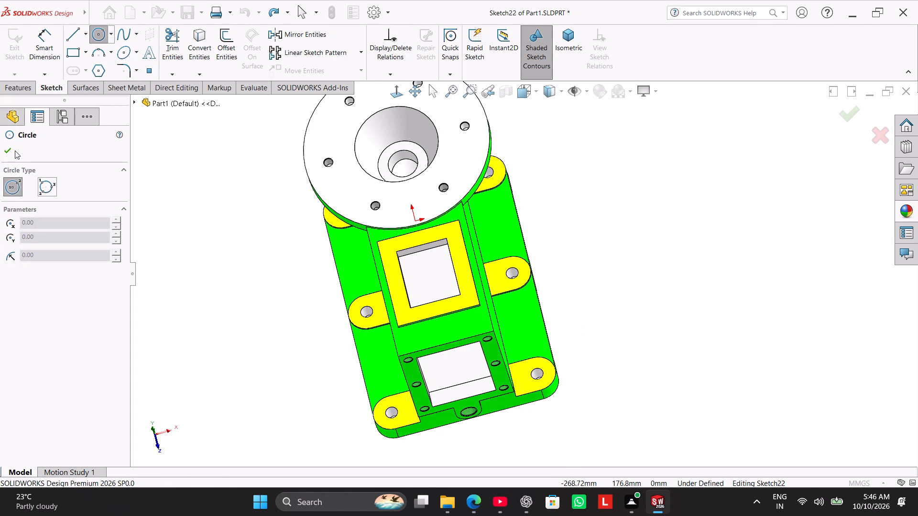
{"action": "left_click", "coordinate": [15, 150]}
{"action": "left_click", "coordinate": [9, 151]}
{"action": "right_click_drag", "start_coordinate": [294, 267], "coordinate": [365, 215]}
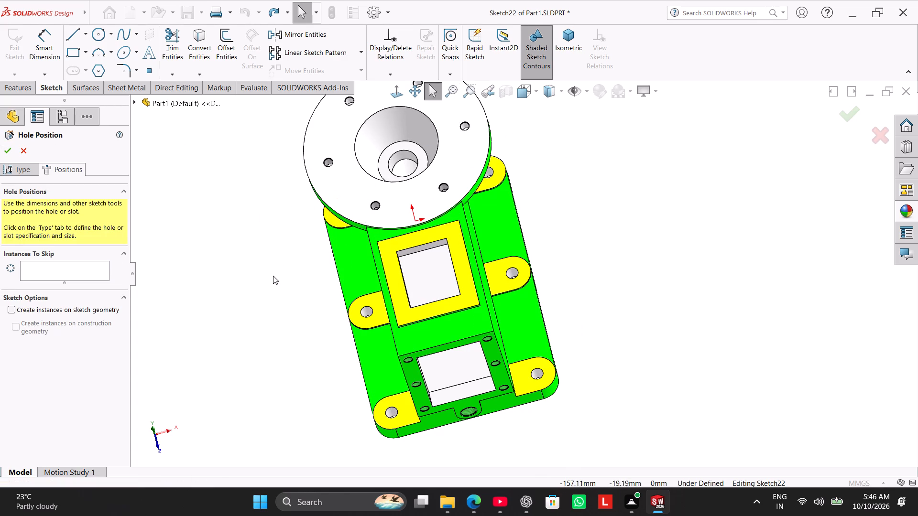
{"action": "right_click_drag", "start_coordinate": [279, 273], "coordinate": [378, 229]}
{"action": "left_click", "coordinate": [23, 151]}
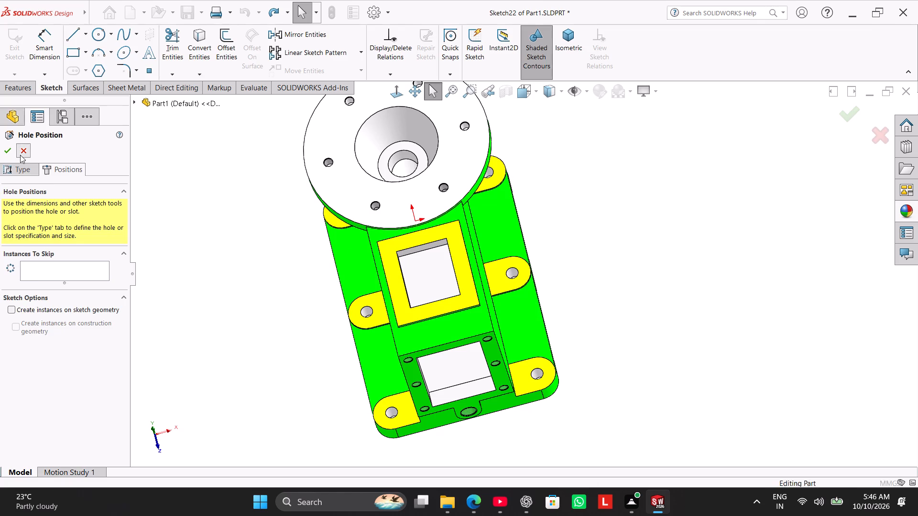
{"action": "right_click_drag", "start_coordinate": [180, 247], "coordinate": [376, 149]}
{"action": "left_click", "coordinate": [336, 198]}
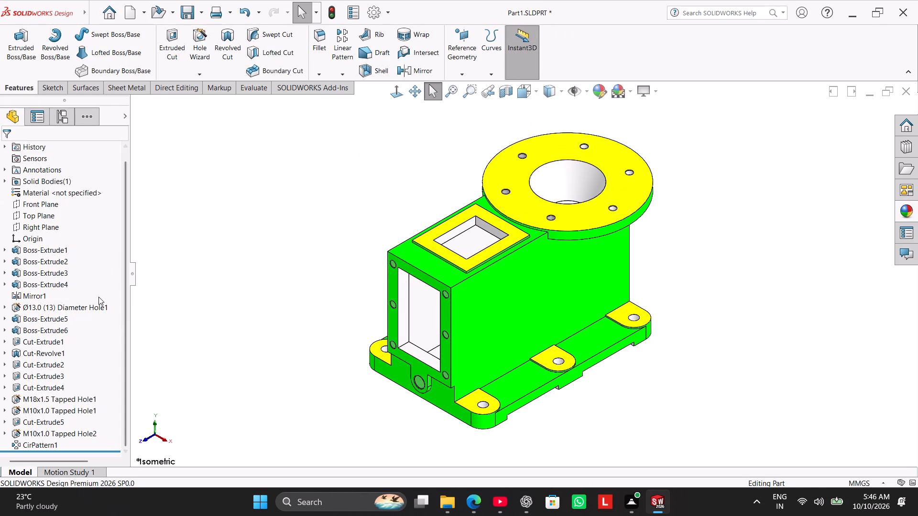
Change the standard of the M18x1.5 tapped hole below the front opening to ANSI Metric.
{"action": "left_click_drag", "start_coordinate": [125, 286], "coordinate": [128, 344]}
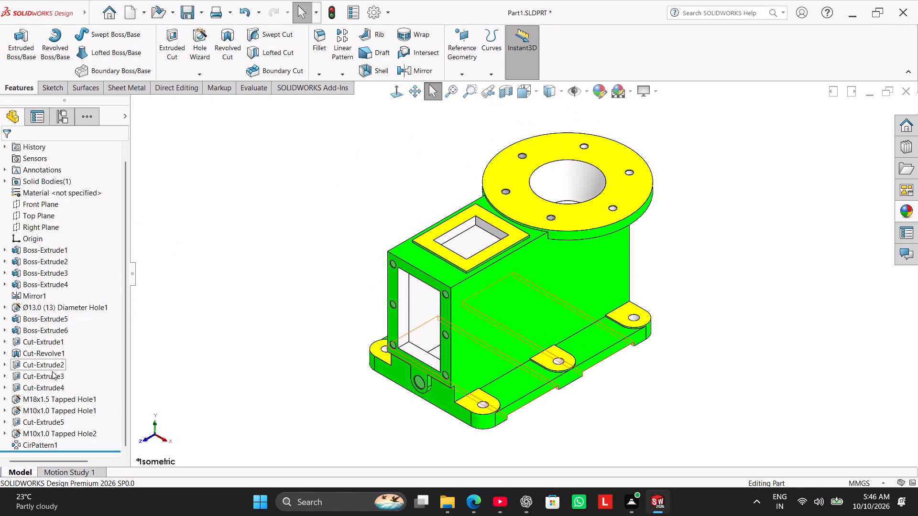
{"action": "right_click", "coordinate": [54, 396]}
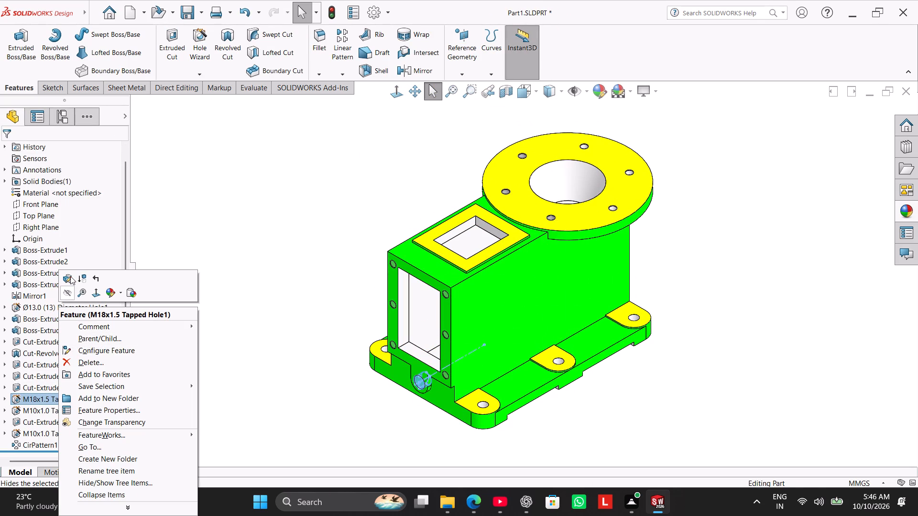
{"action": "left_click", "coordinate": [70, 276]}
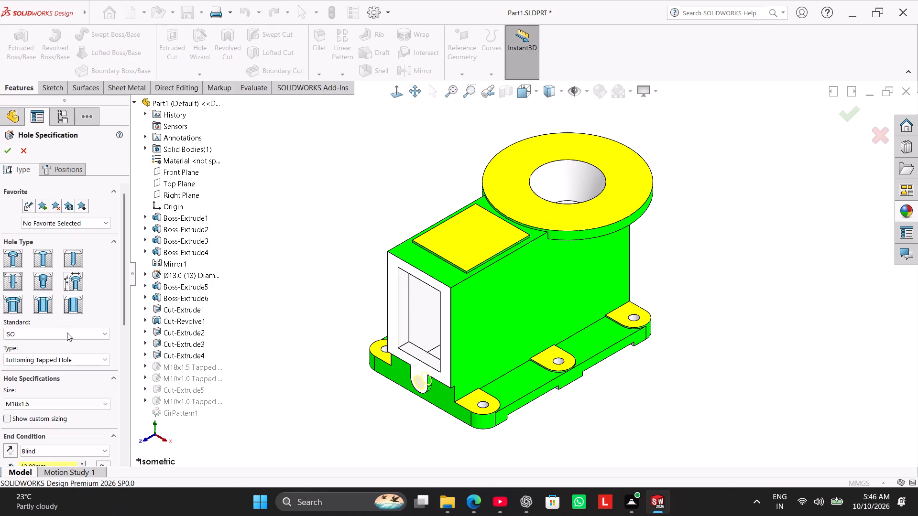
{"action": "left_click", "coordinate": [67, 338]}
{"action": "scroll", "coordinate": [67, 360], "scroll_direction": "up", "scroll_amount": 5}
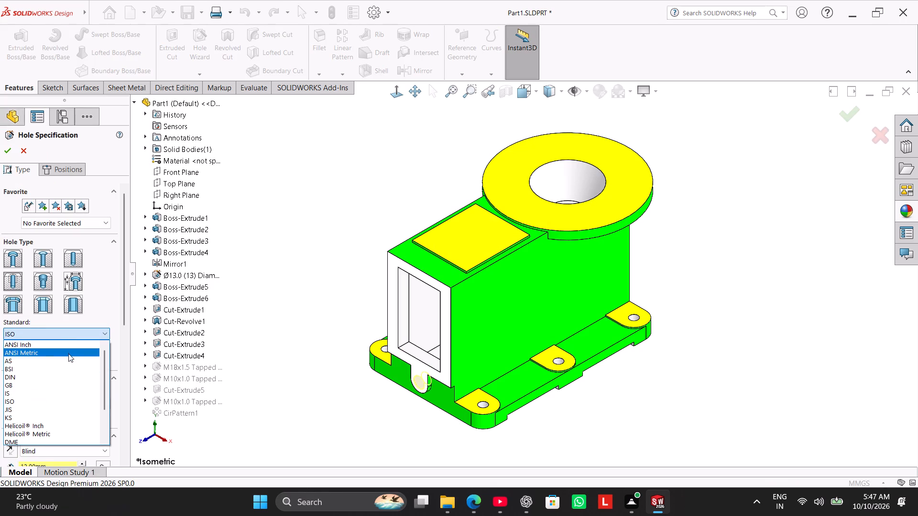
{"action": "left_click", "coordinate": [68, 352]}
{"action": "left_click", "coordinate": [6, 151]}
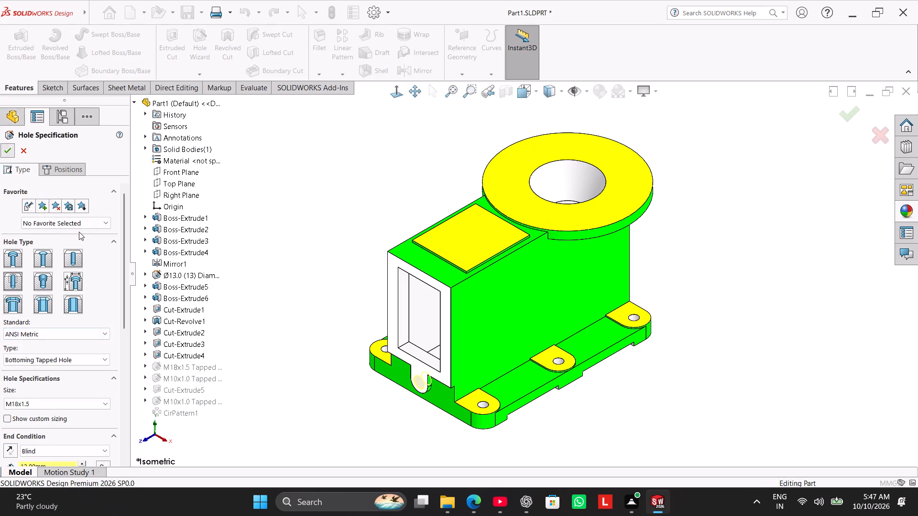
Change the standard of the M10x1.0 tapped holes around the rectangular front opening to ANSI Metric.
{"action": "left_click_drag", "start_coordinate": [127, 276], "coordinate": [131, 304]}
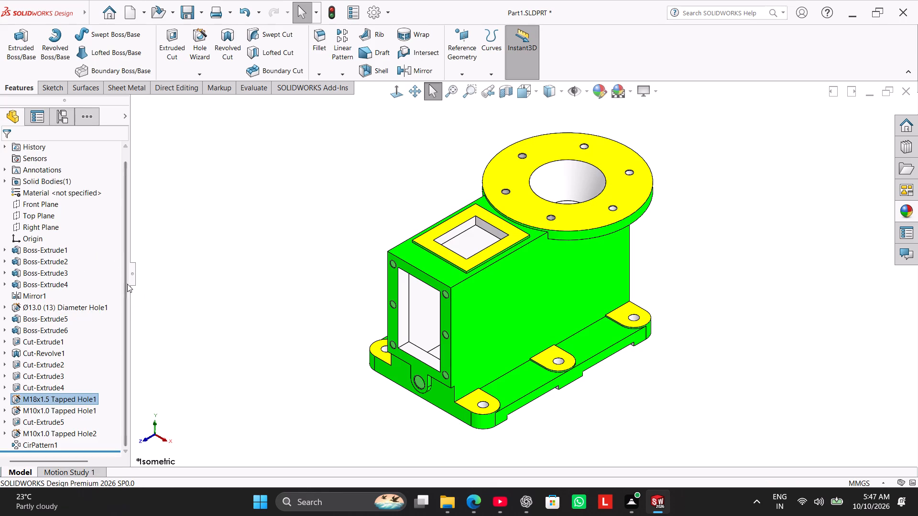
{"action": "left_click_drag", "start_coordinate": [124, 279], "coordinate": [127, 301]}
{"action": "left_click_drag", "start_coordinate": [123, 273], "coordinate": [133, 237]}
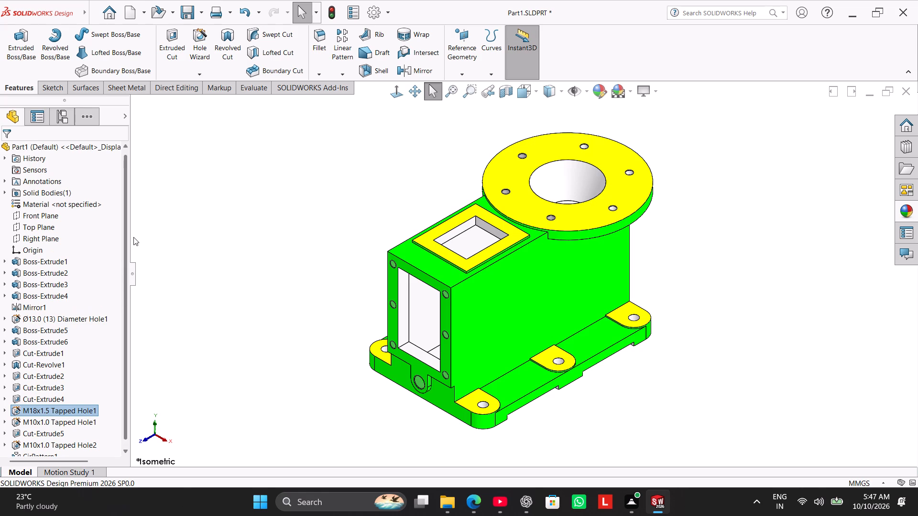
{"action": "left_click_drag", "start_coordinate": [133, 237], "coordinate": [130, 288]}
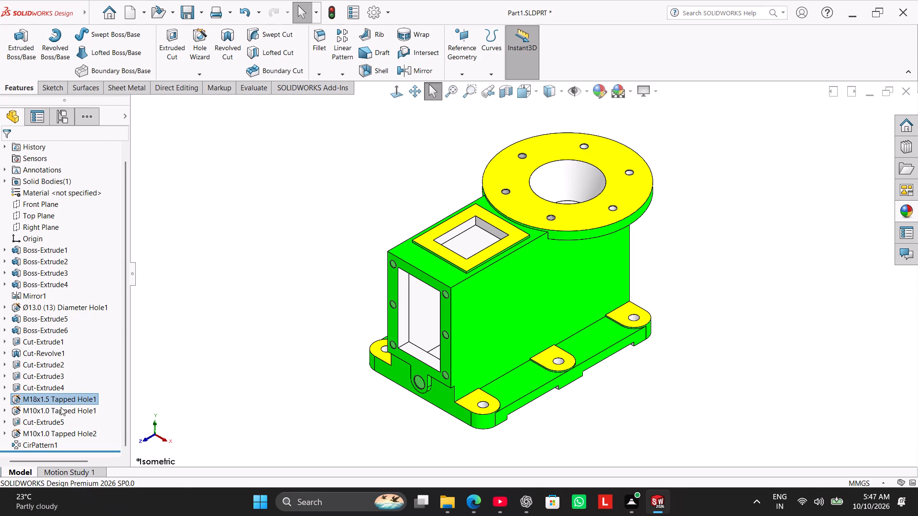
{"action": "right_click", "coordinate": [61, 407]}
{"action": "left_click", "coordinate": [75, 282]}
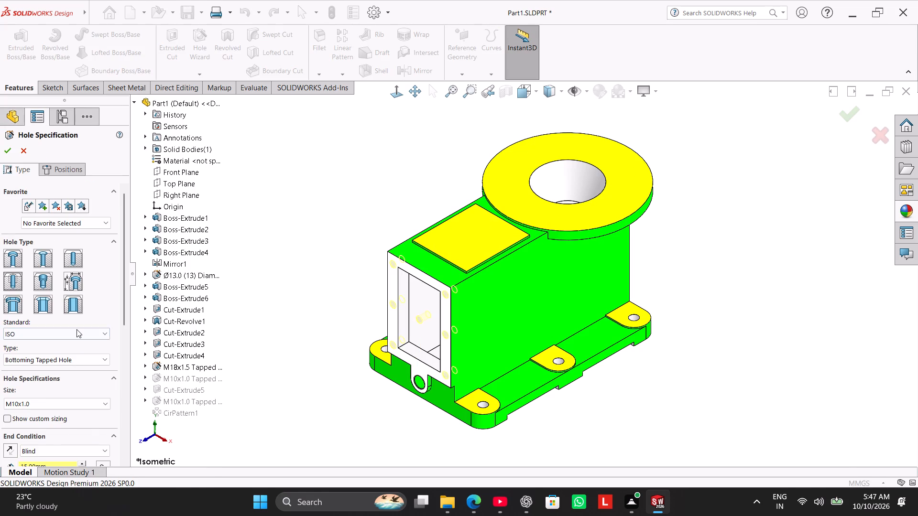
{"action": "left_click", "coordinate": [76, 330]}
{"action": "scroll", "coordinate": [65, 349], "scroll_direction": "up", "scroll_amount": 5}
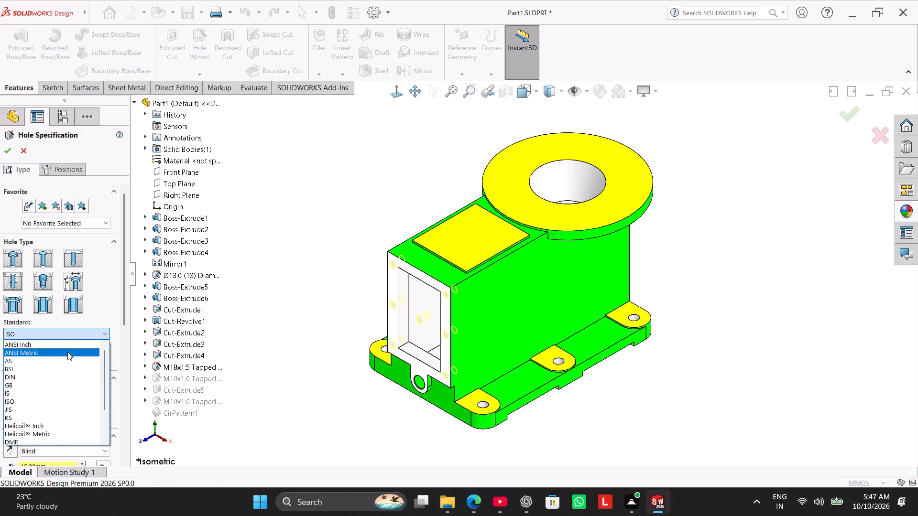
{"action": "left_click", "coordinate": [67, 352]}
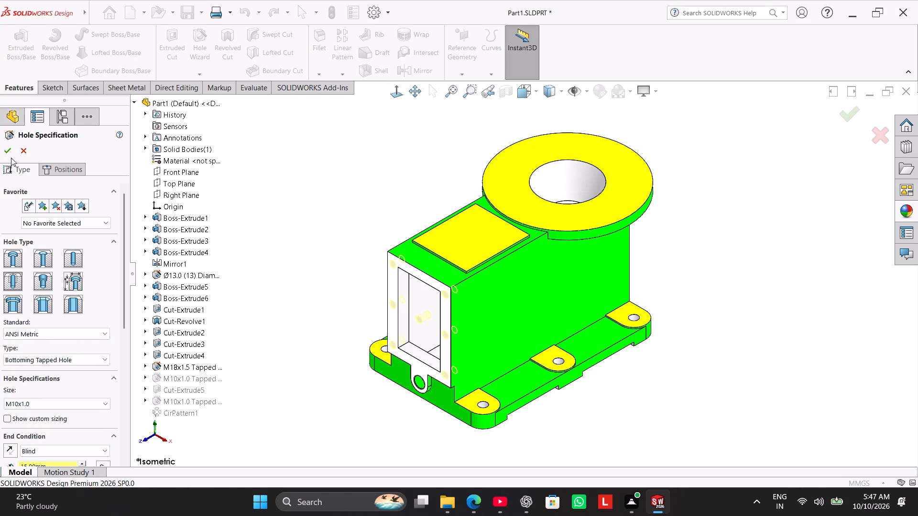
{"action": "left_click", "coordinate": [9, 153]}
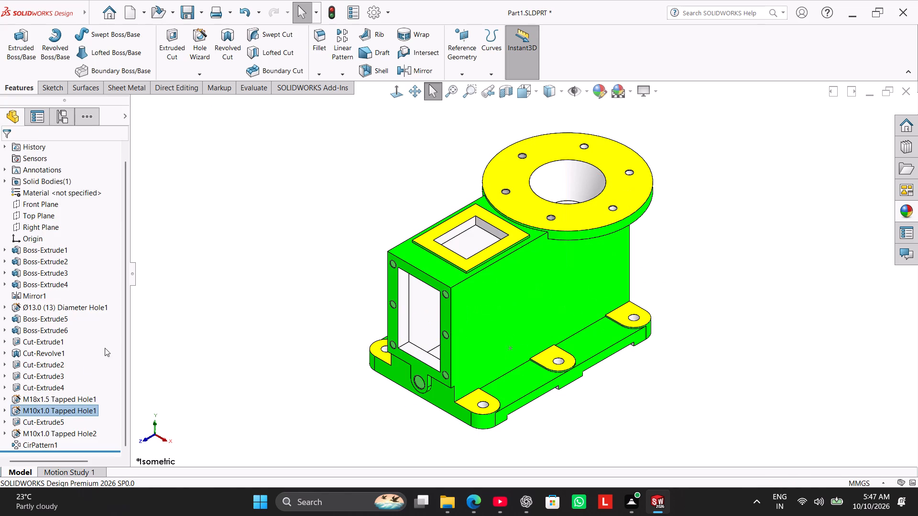
Change the standard of the round flange's M10x1.0 tapped hole to ANSI Metric.
{"action": "scroll", "coordinate": [111, 325], "scroll_direction": "down", "scroll_amount": 4}
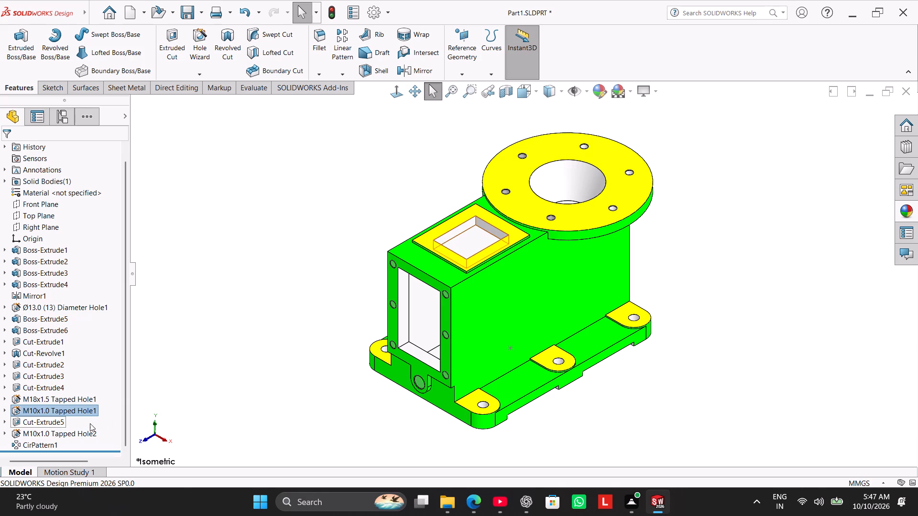
{"action": "right_click", "coordinate": [70, 431]}
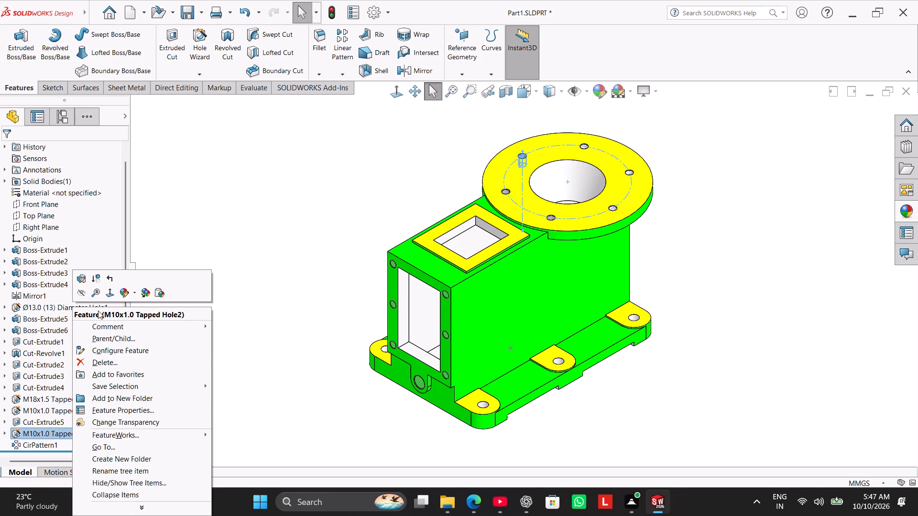
{"action": "left_click", "coordinate": [85, 277]}
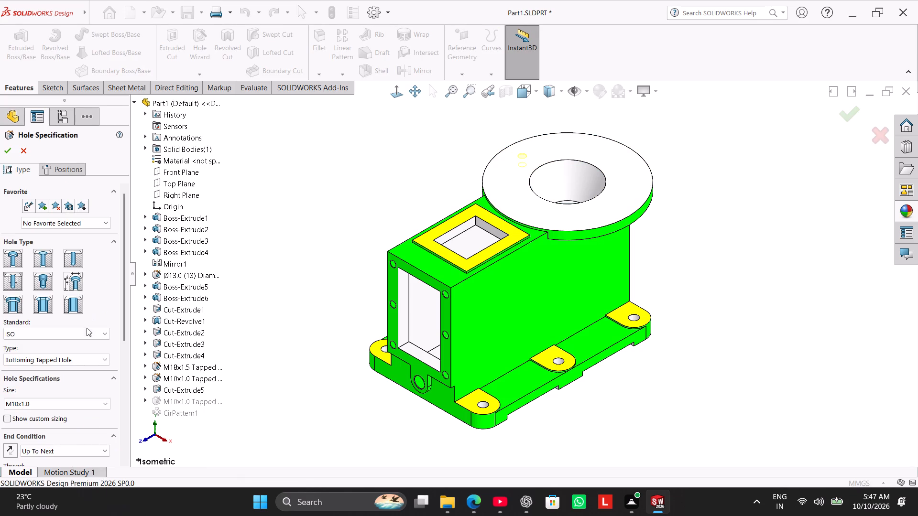
{"action": "left_click", "coordinate": [88, 337]}
{"action": "scroll", "coordinate": [90, 344], "scroll_direction": "up", "scroll_amount": 3}
{"action": "left_click", "coordinate": [85, 353]}
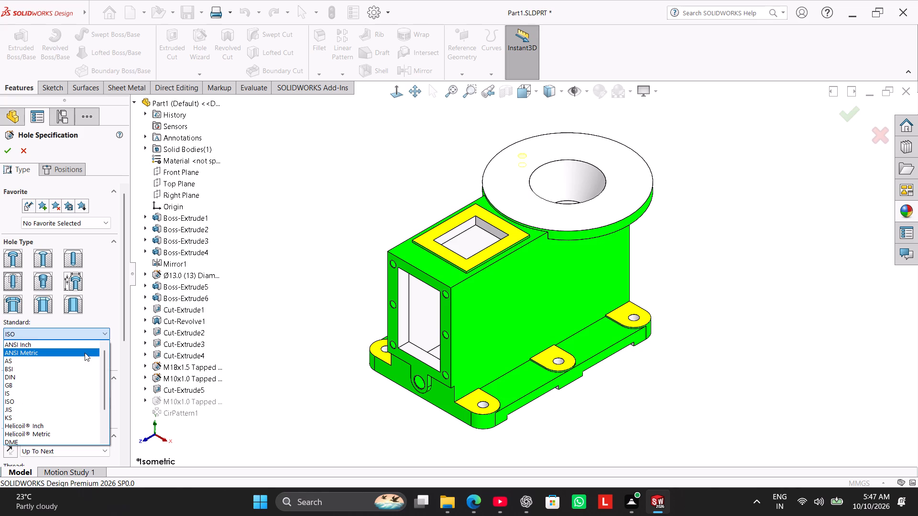
{"action": "left_click", "coordinate": [7, 153]}
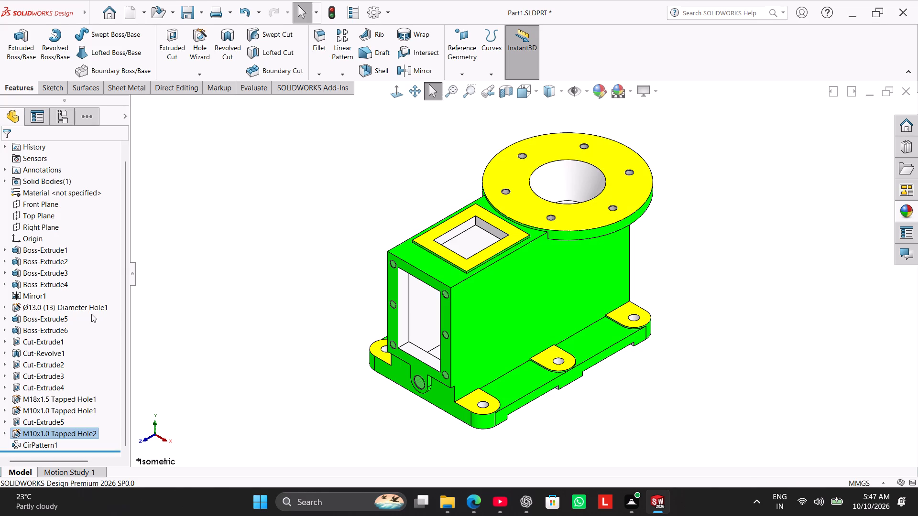
Start a new bottoming tapped hole with the Hole Wizard and set its size to M8x1.25.
{"action": "scroll", "coordinate": [95, 387], "scroll_direction": "down", "scroll_amount": 5}
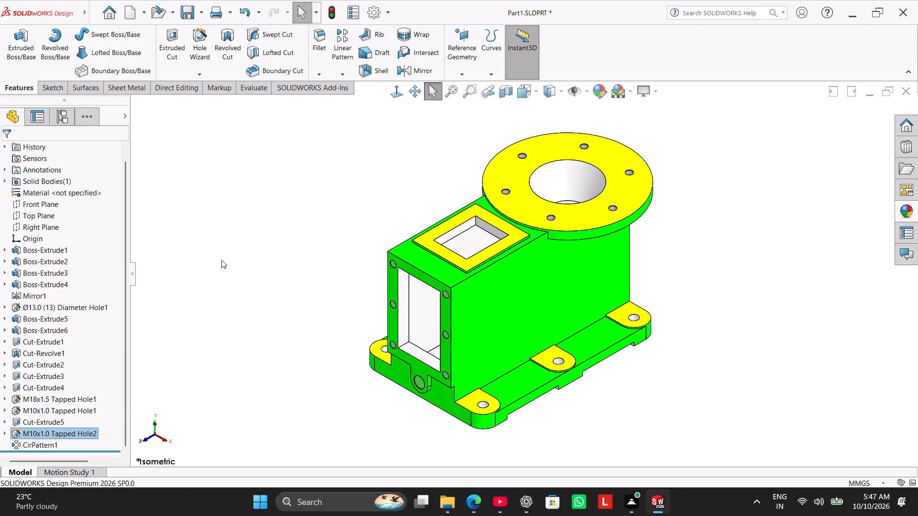
{"action": "left_click_drag", "start_coordinate": [200, 43], "coordinate": [201, 42]}
{"action": "left_click_drag", "start_coordinate": [201, 42], "coordinate": [186, 50]}
{"action": "left_click_drag", "start_coordinate": [126, 221], "coordinate": [130, 271]}
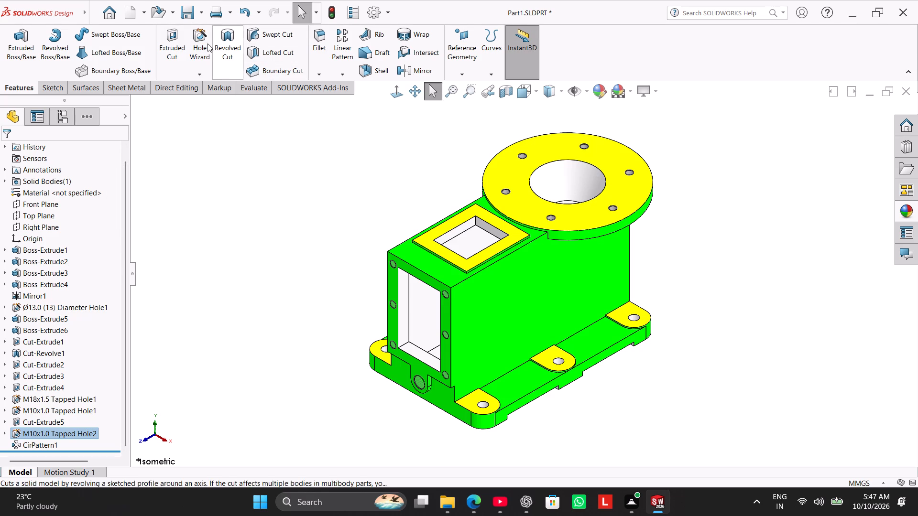
{"action": "left_click", "coordinate": [204, 43]}
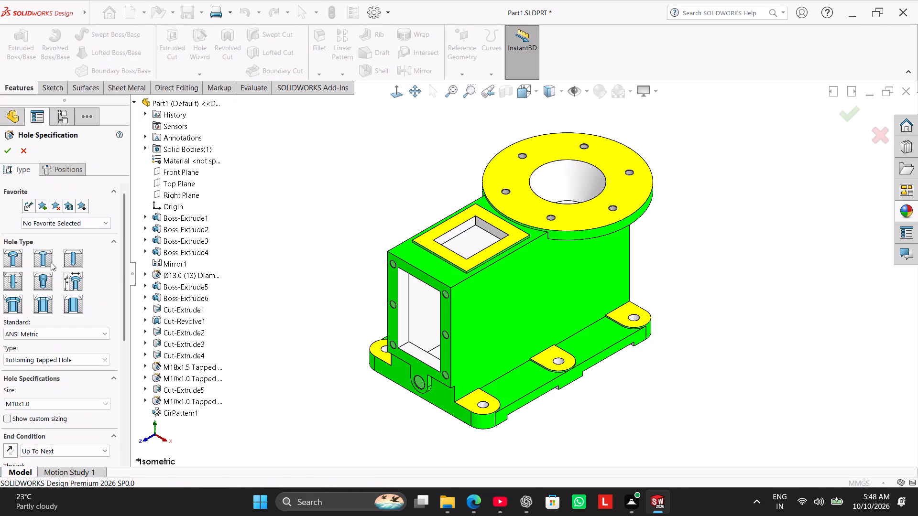
{"action": "left_click", "coordinate": [62, 402]}
{"action": "scroll", "coordinate": [50, 325], "scroll_direction": "up", "scroll_amount": 1}
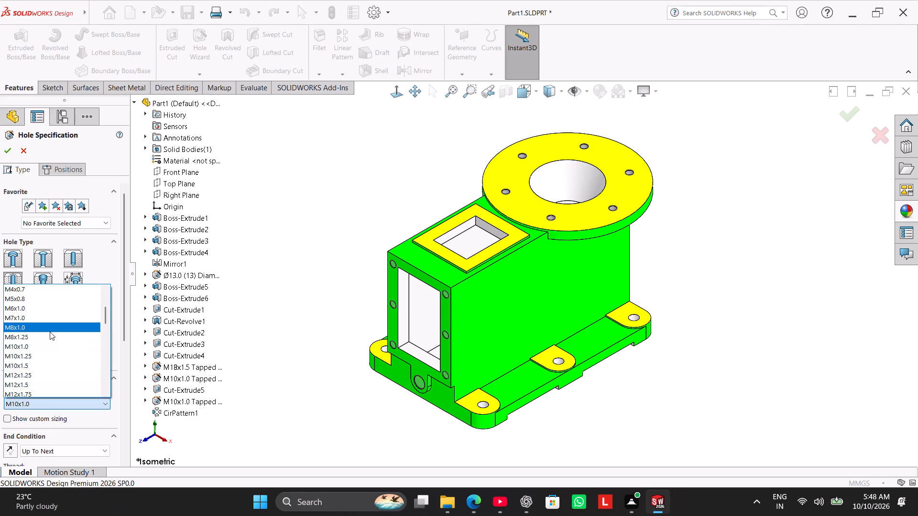
{"action": "left_click", "coordinate": [58, 336]}
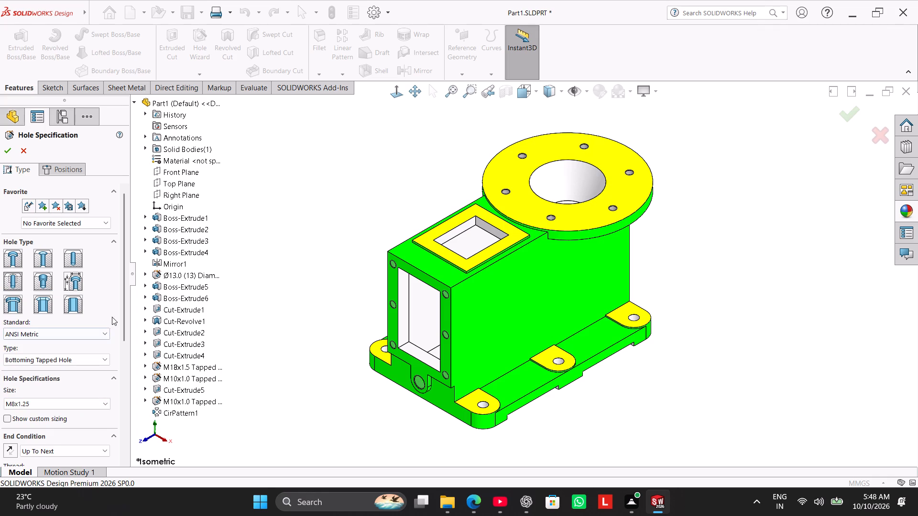
{"action": "left_click_drag", "start_coordinate": [123, 311], "coordinate": [128, 391]}
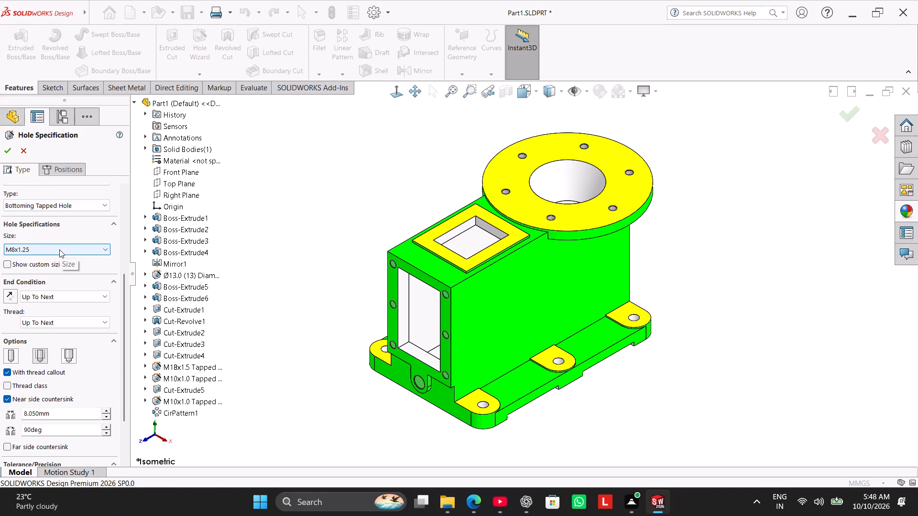
Place the hole position sketch on the rectangular pad's face and draw a construction corner rectangle around the pad's opening.
{"action": "left_click", "coordinate": [57, 171]}
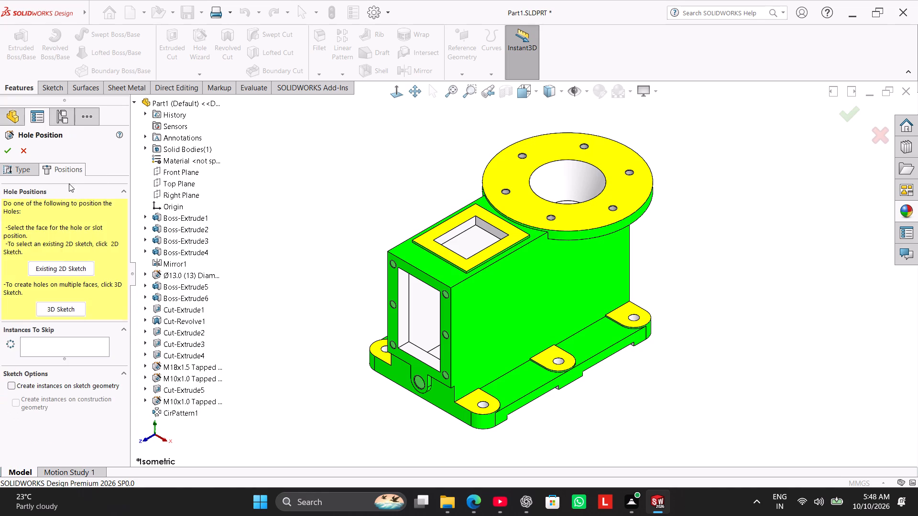
{"action": "left_click", "coordinate": [437, 244]}
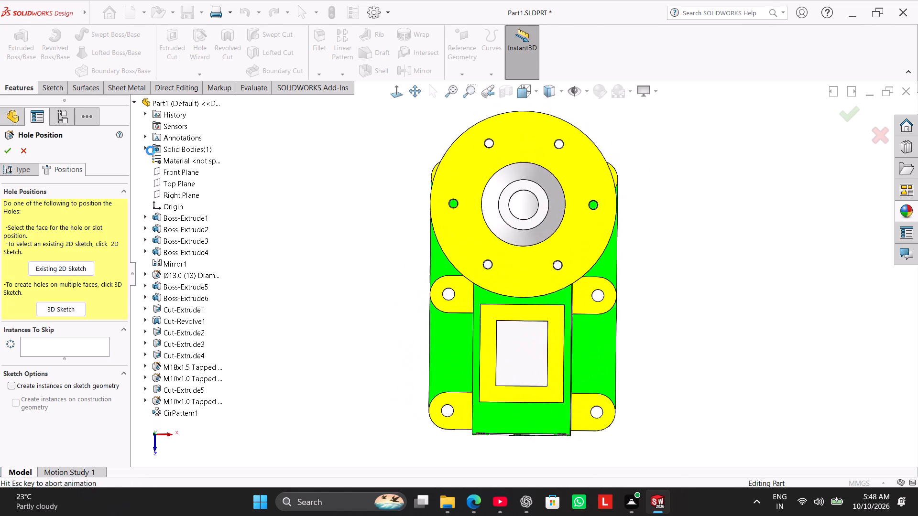
{"action": "left_click_drag", "start_coordinate": [76, 54], "coordinate": [80, 59]}
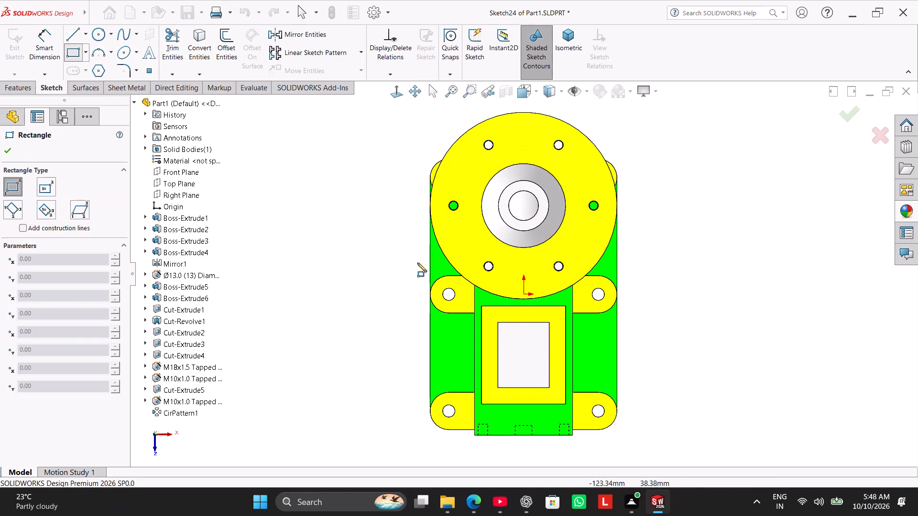
{"action": "left_click", "coordinate": [494, 314]}
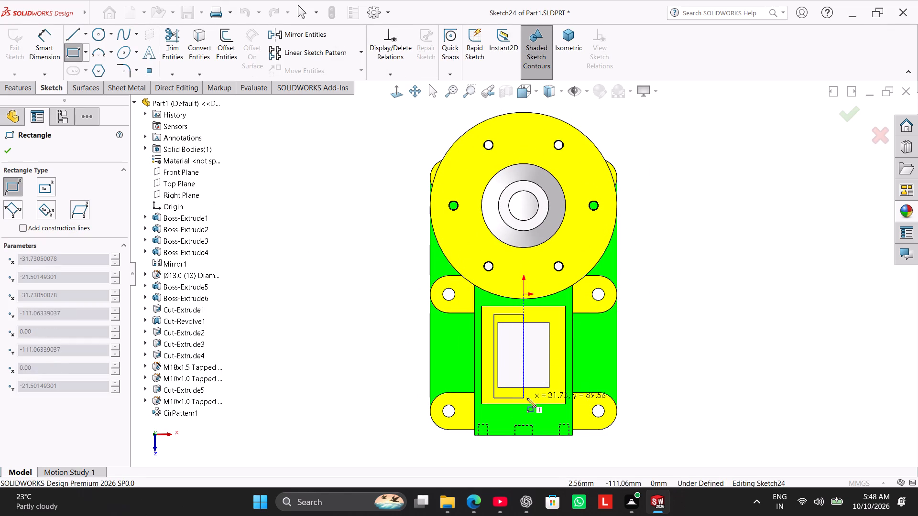
{"action": "left_click", "coordinate": [556, 397]}
{"action": "right_click_drag", "start_coordinate": [278, 335], "coordinate": [295, 334]}
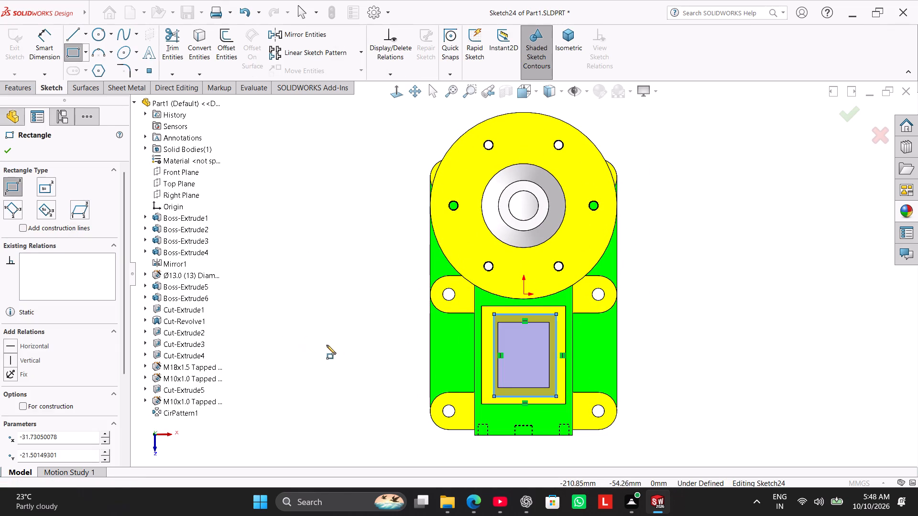
{"action": "right_click", "coordinate": [320, 329]}
{"action": "left_click", "coordinate": [341, 340]}
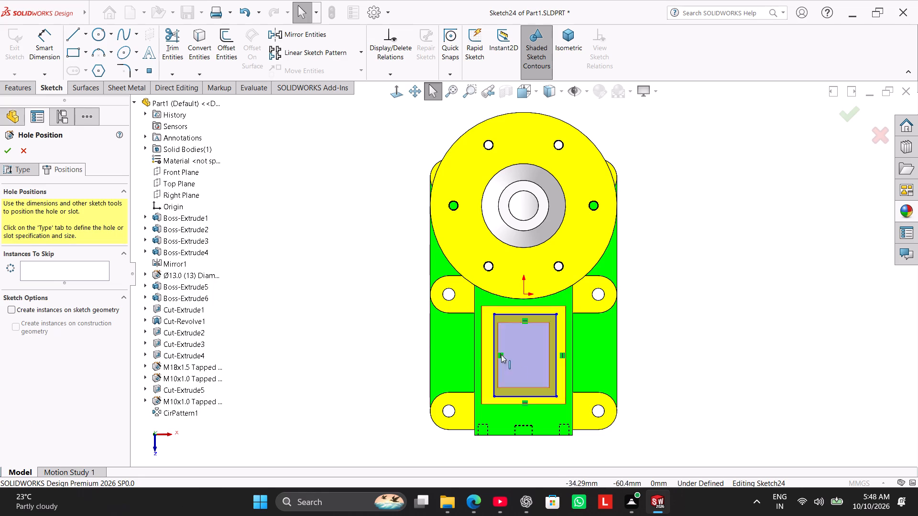
{"action": "right_click", "coordinate": [533, 374]}
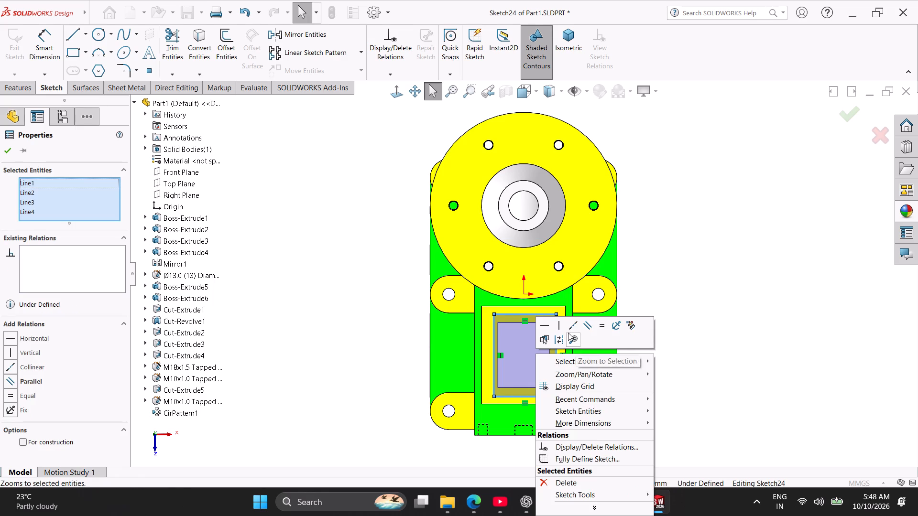
{"action": "left_click", "coordinate": [565, 336]}
{"action": "left_click", "coordinate": [715, 294]}
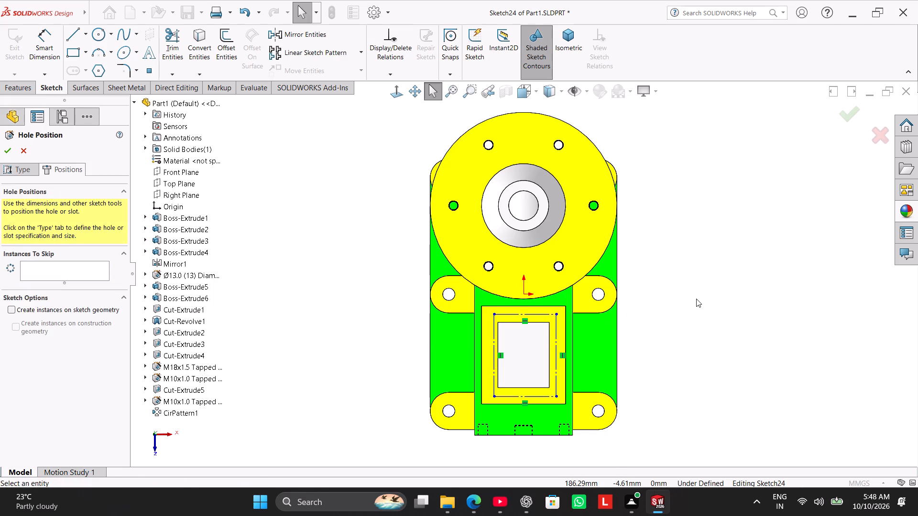
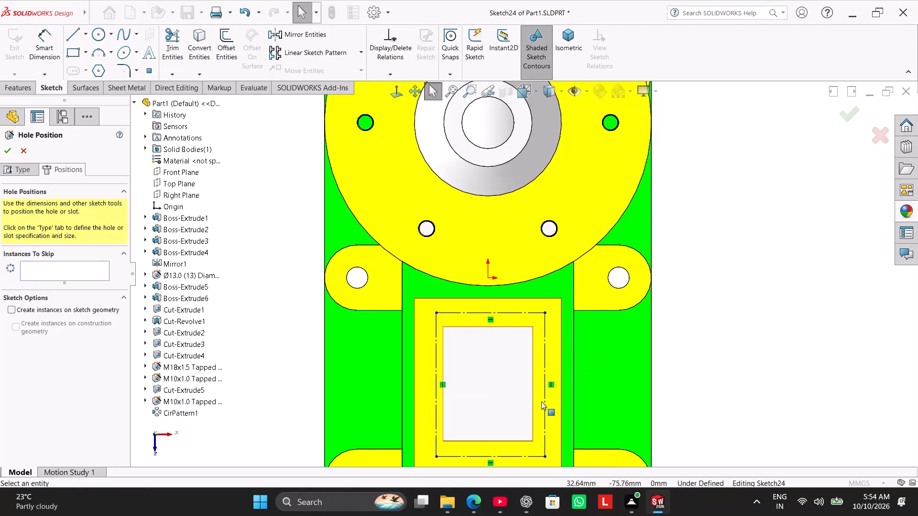
Place hole position points on the four corners of the construction rectangle around the pad's opening.
{"action": "scroll", "coordinate": [543, 403], "scroll_direction": "up", "scroll_amount": 1}
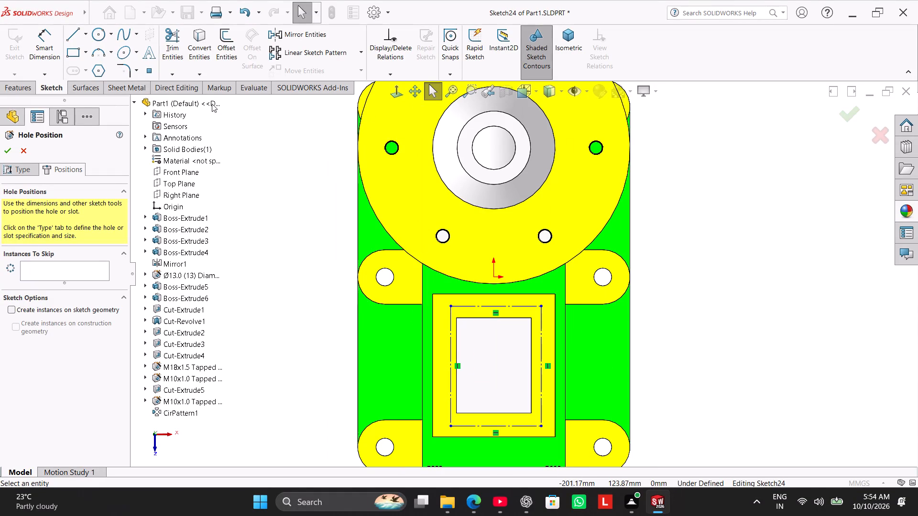
{"action": "left_click", "coordinate": [154, 70]}
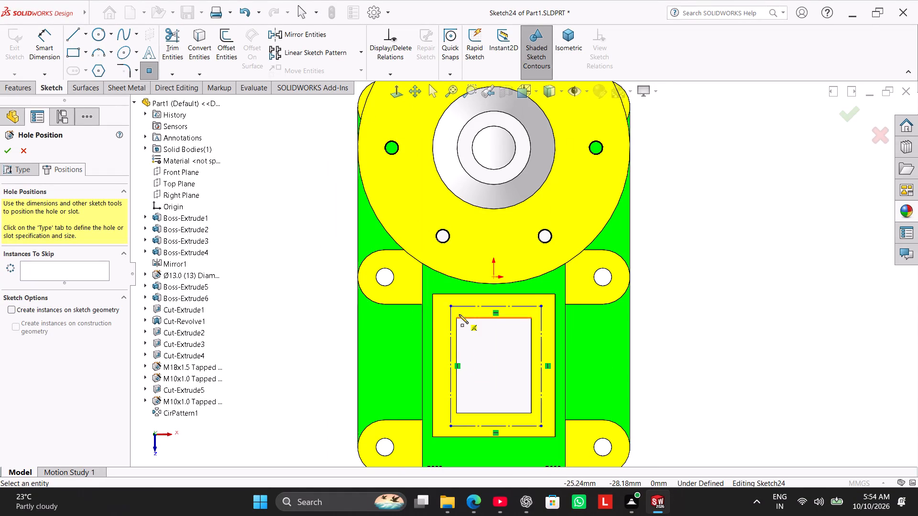
{"action": "left_click", "coordinate": [453, 307]}
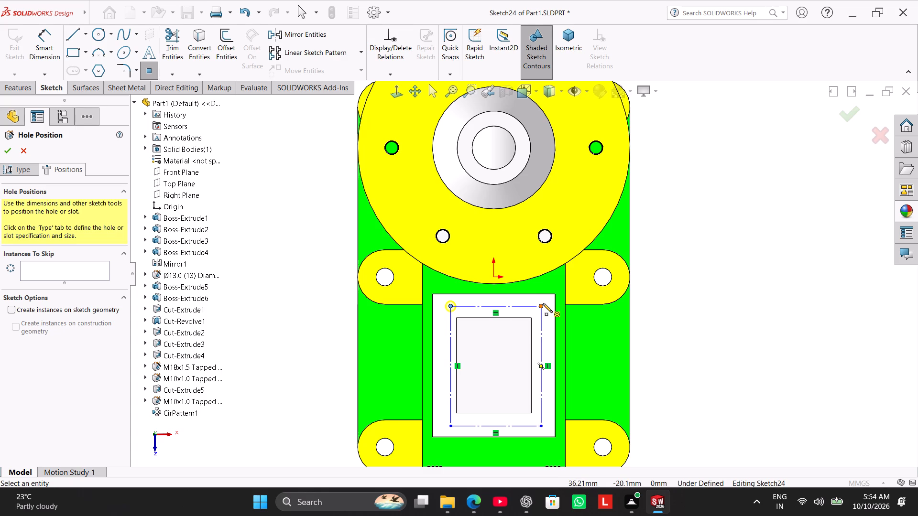
{"action": "left_click", "coordinate": [543, 303]}
{"action": "left_click", "coordinate": [542, 425]}
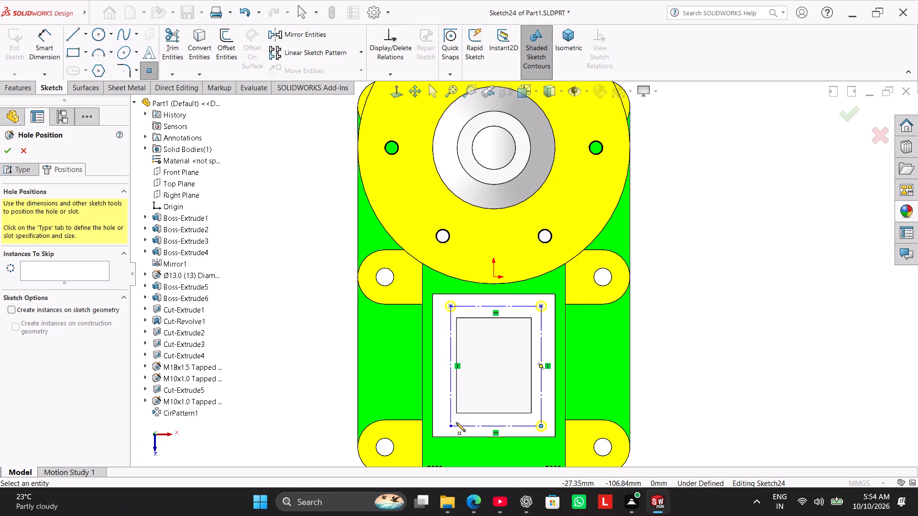
{"action": "left_click", "coordinate": [452, 425]}
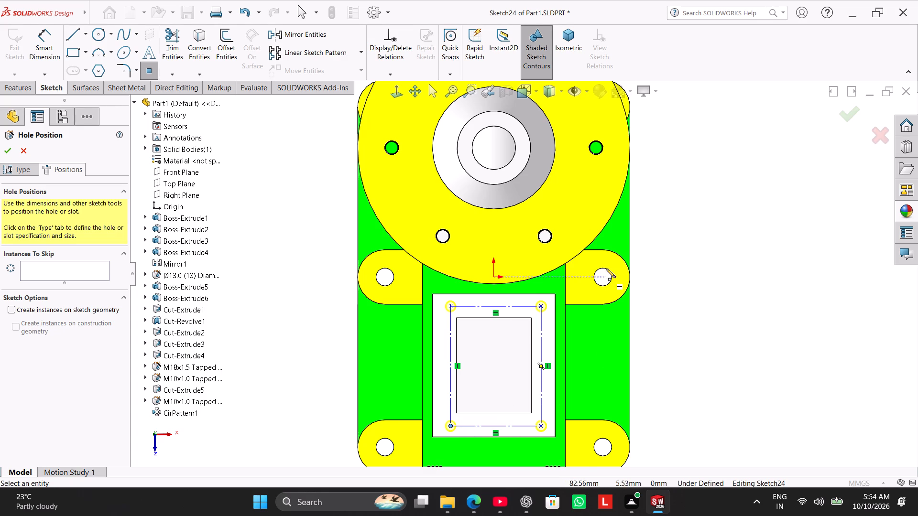
{"action": "scroll", "coordinate": [606, 272], "scroll_direction": "down", "scroll_amount": 2}
{"action": "scroll", "coordinate": [451, 361], "scroll_direction": "up", "scroll_amount": 1}
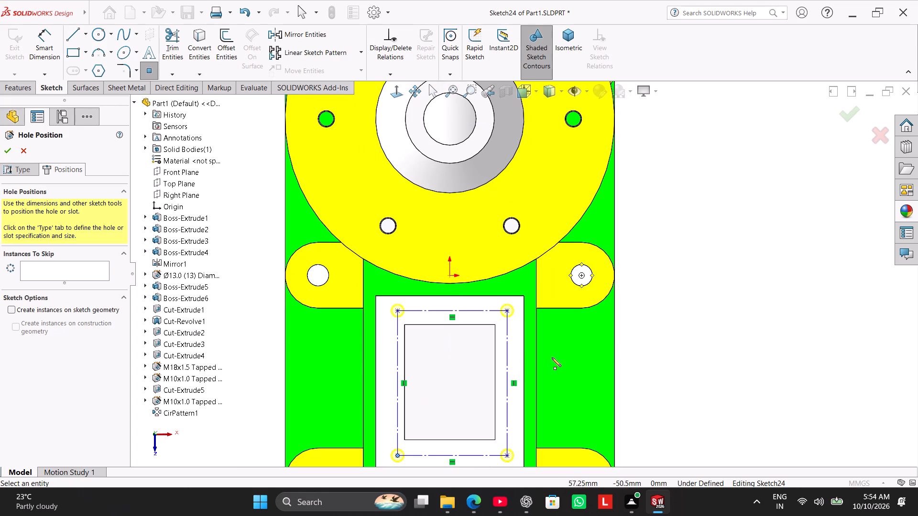
{"action": "right_click", "coordinate": [671, 258]}
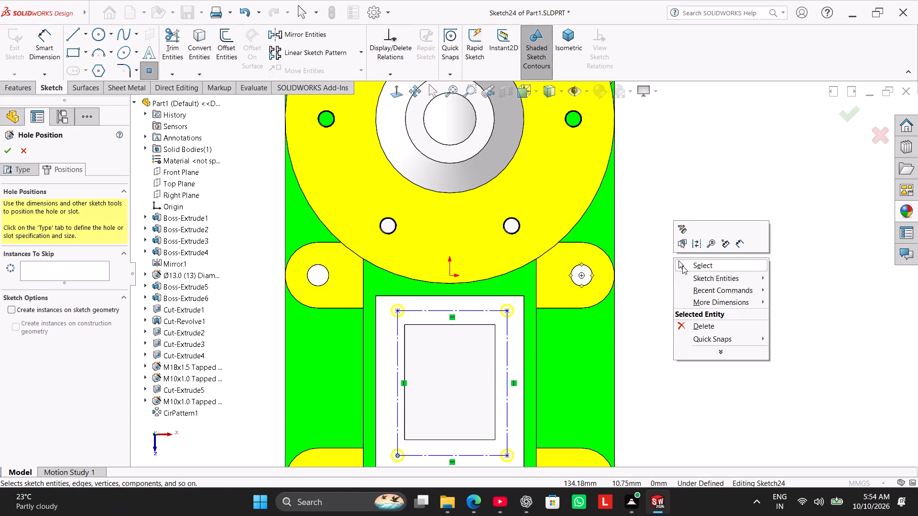
{"action": "left_click", "coordinate": [682, 266]}
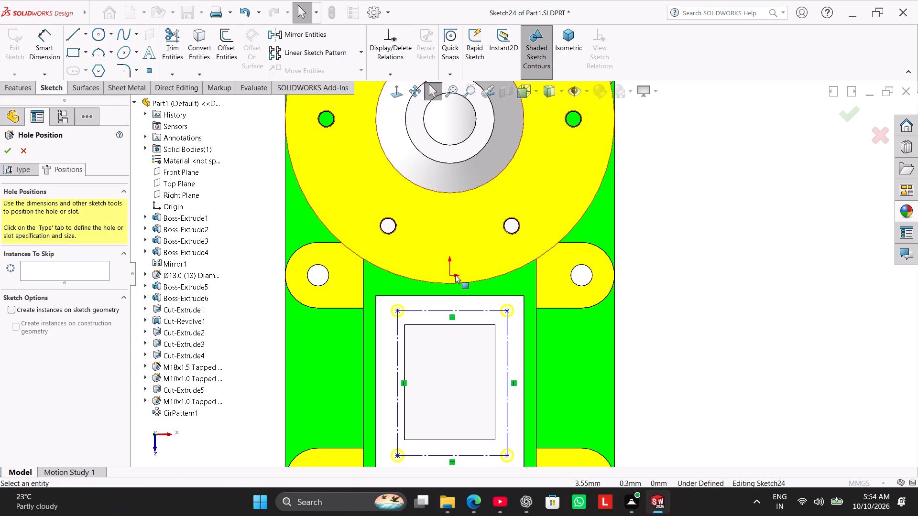
Add a Vertical relation between the origin and the midpoint of the rectangle's line nearest the flange, and finish the hole feature.
{"action": "left_click", "coordinate": [451, 274], "text": "ctrl"}
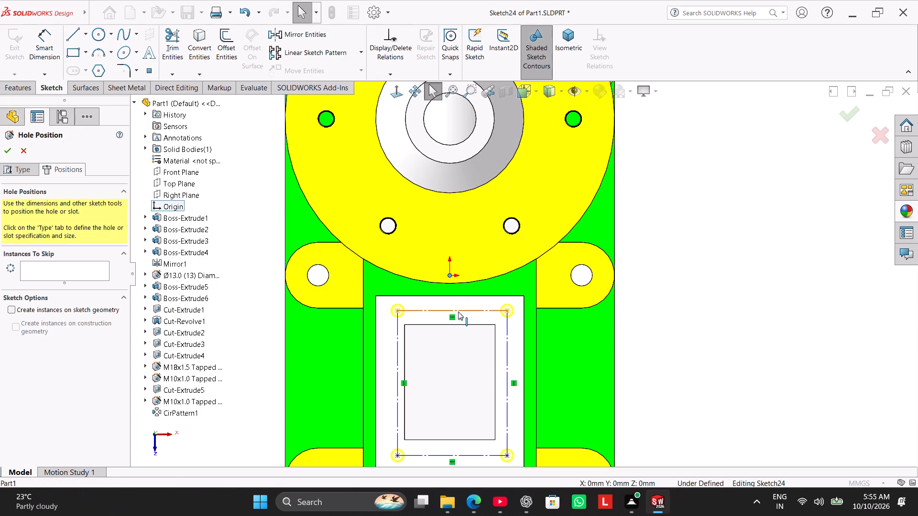
{"action": "left_click", "coordinate": [453, 310], "text": "ctrl"}
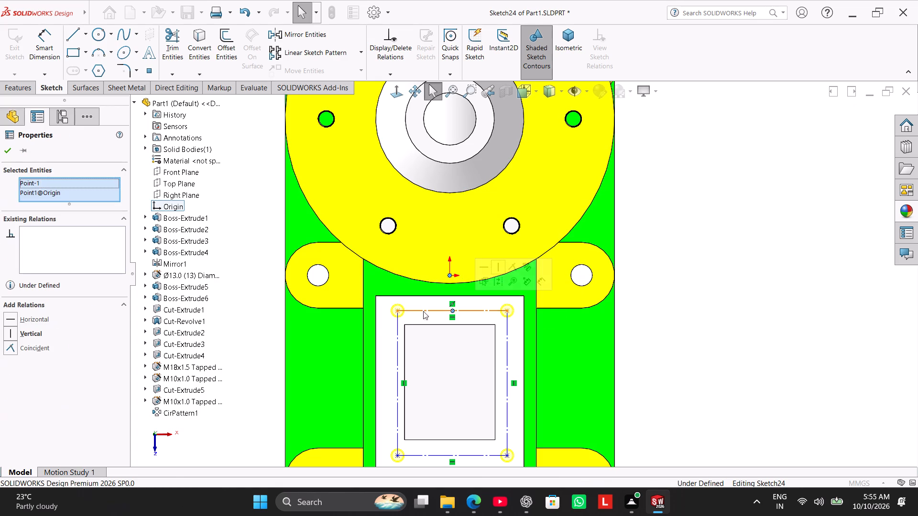
{"action": "left_click", "coordinate": [37, 333]}
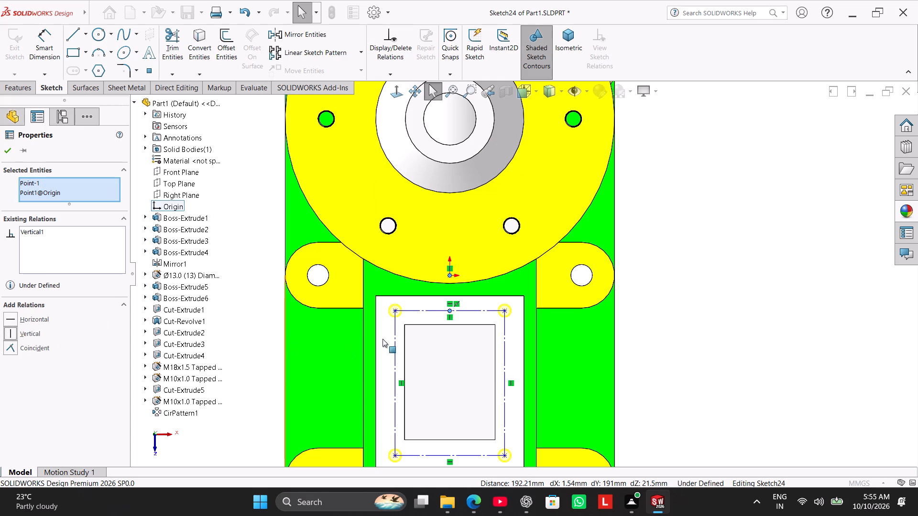
{"action": "left_click", "coordinate": [9, 150]}
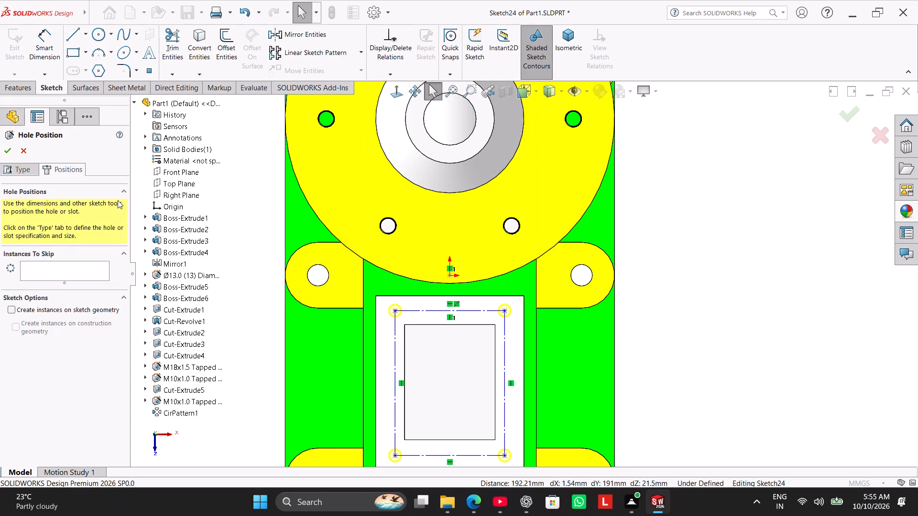
{"action": "left_click", "coordinate": [3, 151]}
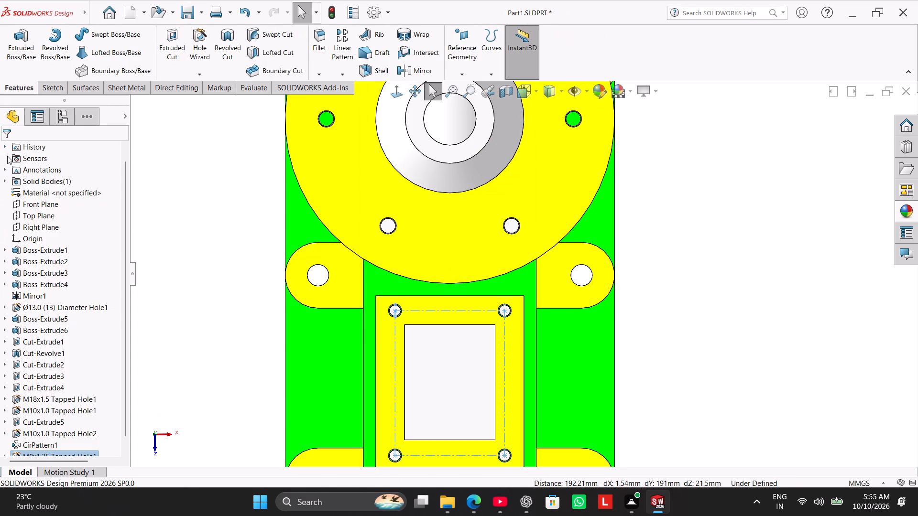
{"action": "left_click", "coordinate": [175, 257]}
Examine the tapped holes on the rectangular pad and the rest of the housing from several angles.
{"action": "right_click_drag", "start_coordinate": [233, 301], "coordinate": [382, 245]}
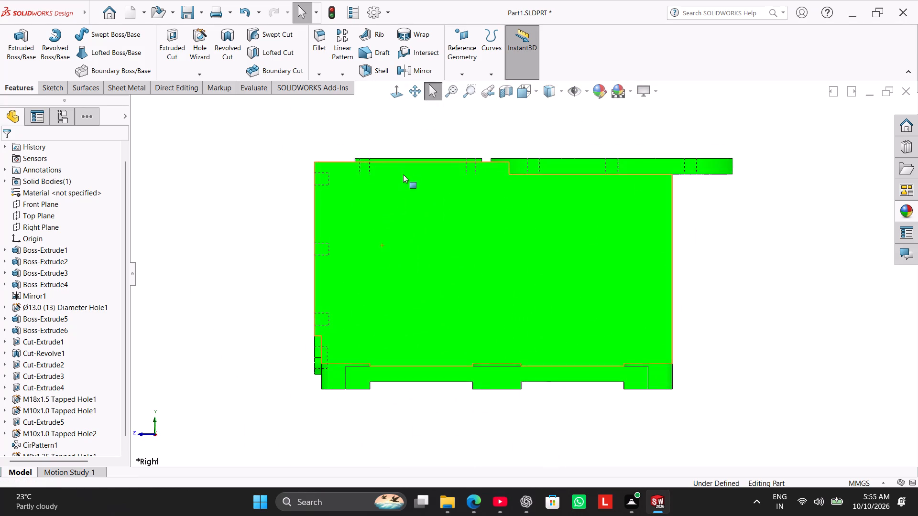
{"action": "middle_click_drag", "start_coordinate": [409, 176], "coordinate": [414, 366]}
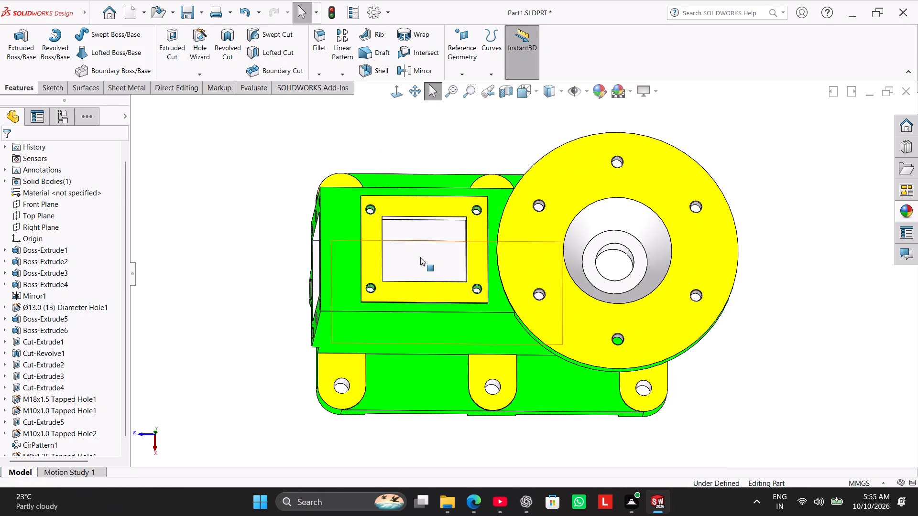
{"action": "scroll", "coordinate": [423, 253], "scroll_direction": "down", "scroll_amount": 3}
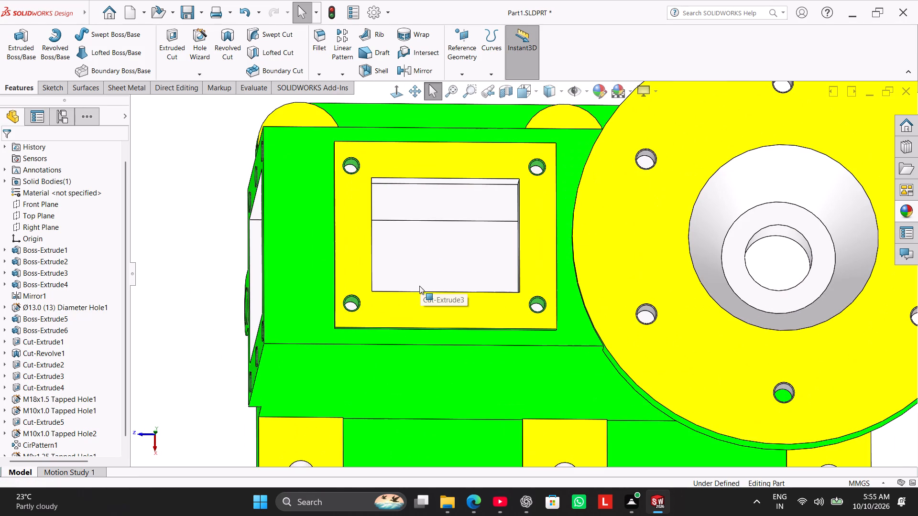
{"action": "scroll", "coordinate": [419, 286], "scroll_direction": "down", "scroll_amount": 2}
{"action": "scroll", "coordinate": [419, 286], "scroll_direction": "up", "scroll_amount": 2}
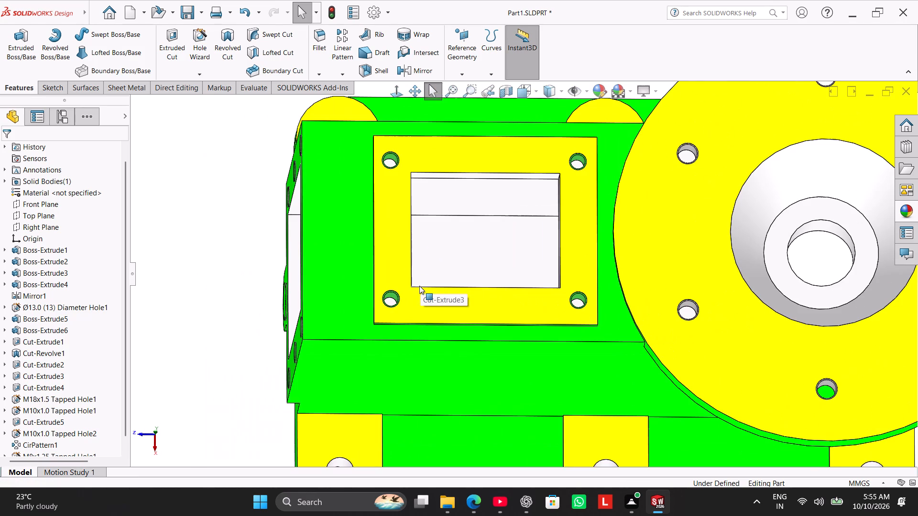
{"action": "scroll", "coordinate": [419, 286], "scroll_direction": "up", "scroll_amount": 2}
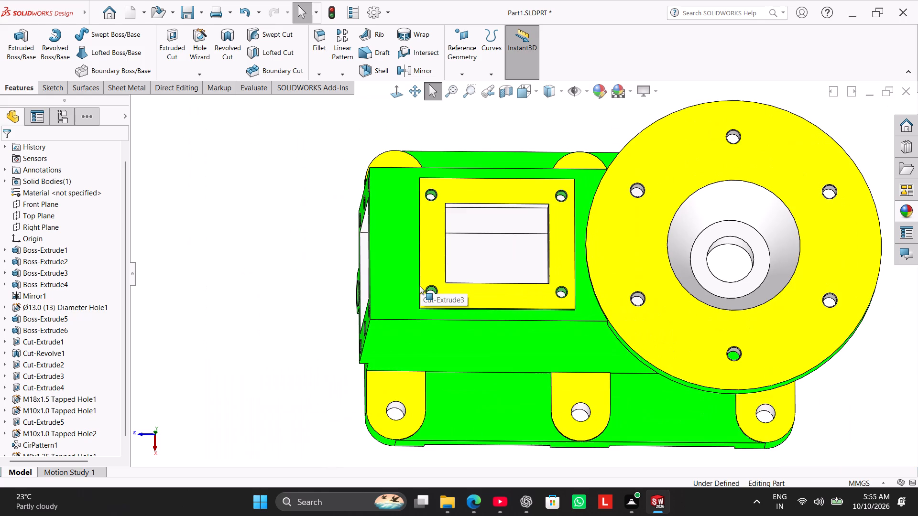
{"action": "middle_click_drag", "start_coordinate": [411, 292], "coordinate": [448, 303]}
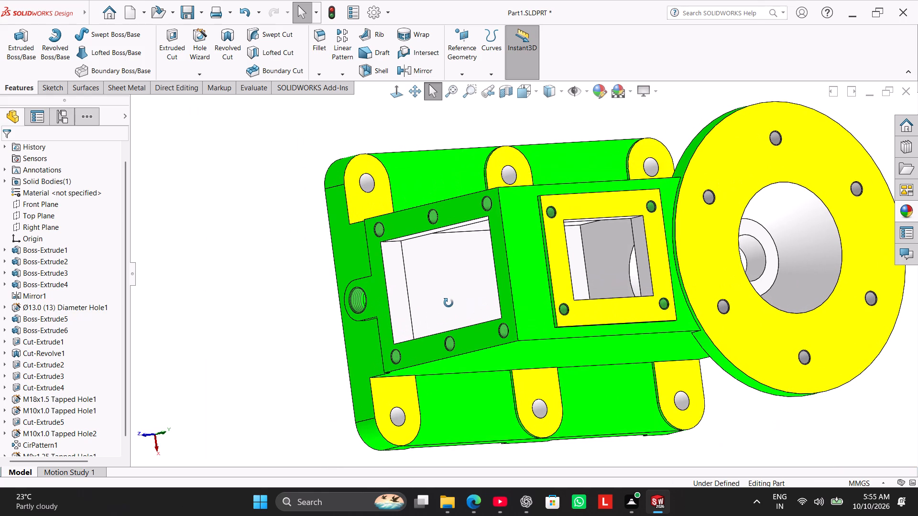
{"action": "middle_click_drag", "start_coordinate": [448, 303], "coordinate": [448, 304]}
{"action": "right_click_drag", "start_coordinate": [277, 323], "coordinate": [375, 276]}
{"action": "left_click", "coordinate": [340, 298]}
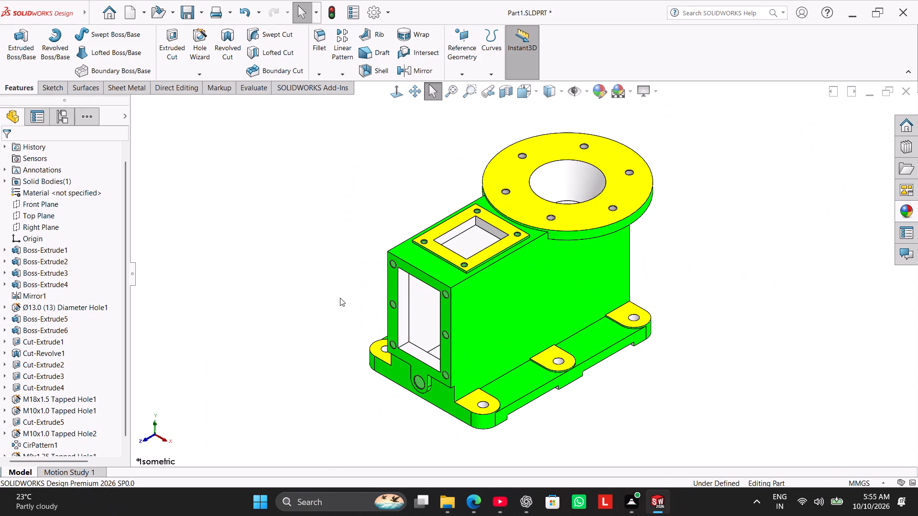
{"action": "scroll", "coordinate": [579, 184], "scroll_direction": "down", "scroll_amount": 3}
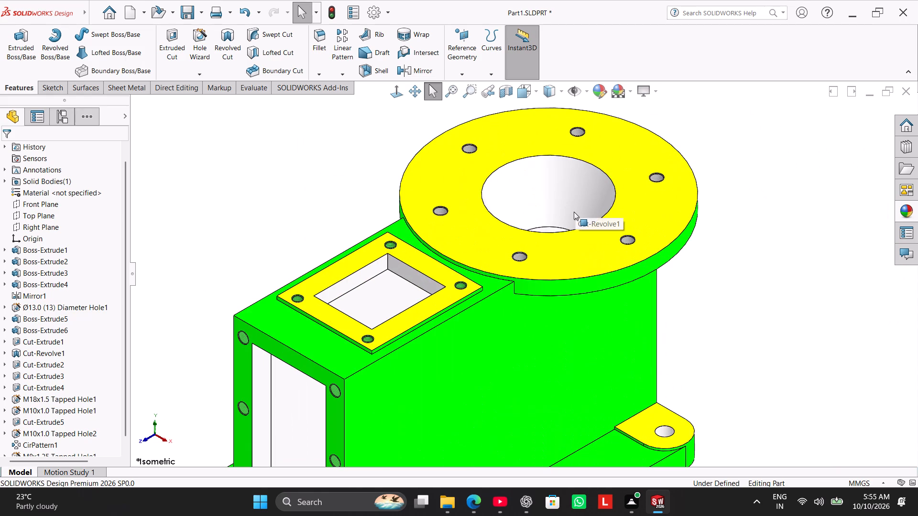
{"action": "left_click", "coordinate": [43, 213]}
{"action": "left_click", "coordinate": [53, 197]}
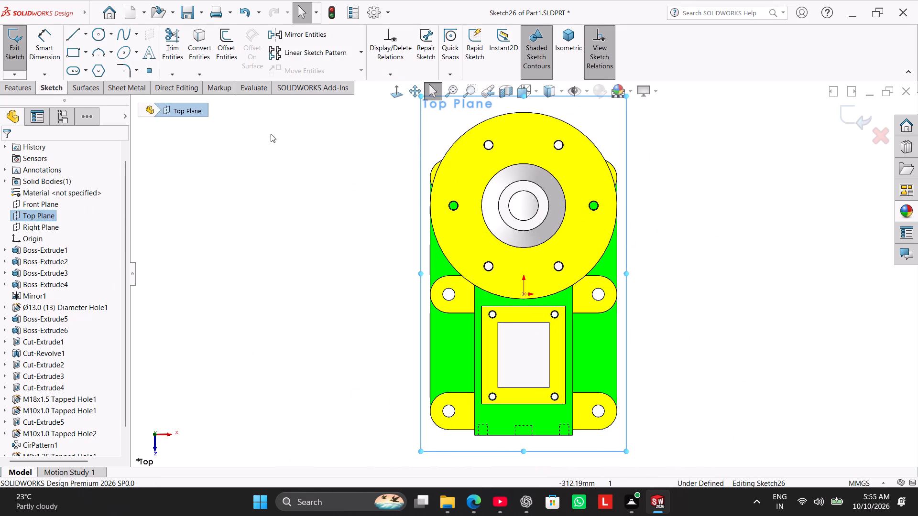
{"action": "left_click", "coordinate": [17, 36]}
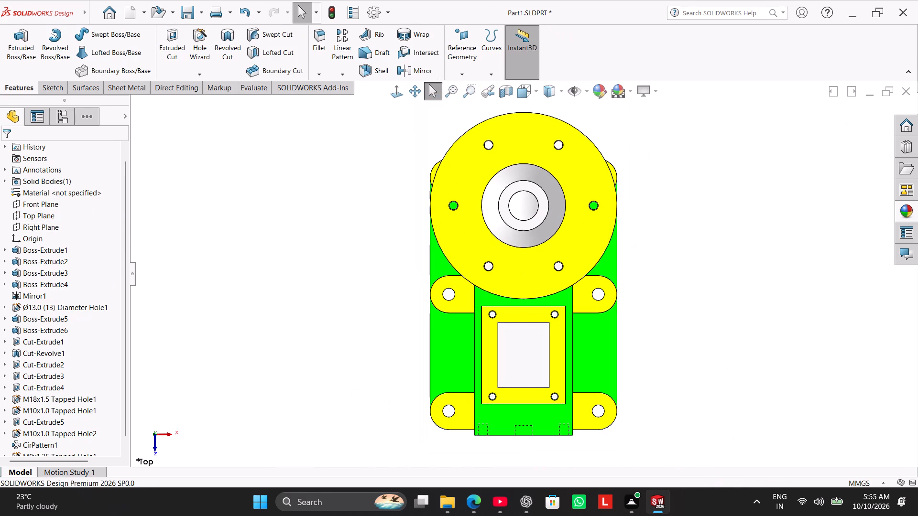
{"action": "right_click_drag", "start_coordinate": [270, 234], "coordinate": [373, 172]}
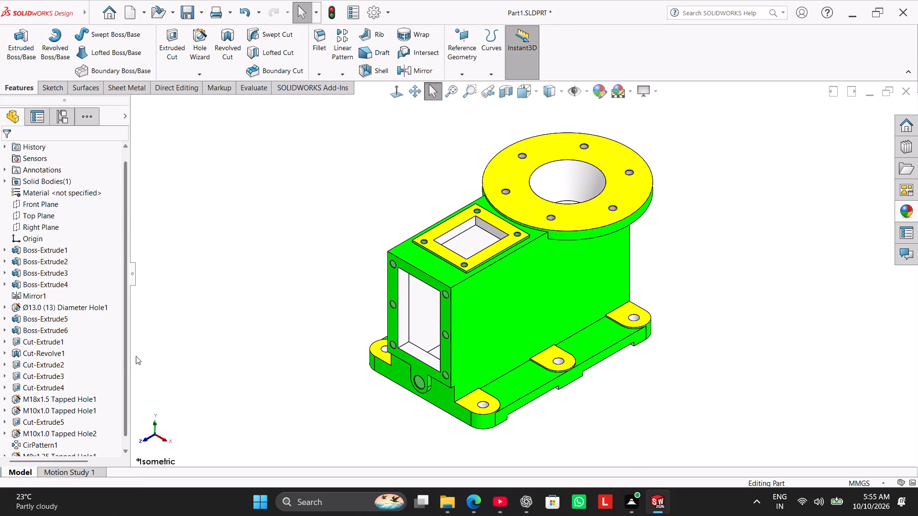
Reopen the M8x1.25 tapped hole feature and edit its hole positions.
{"action": "left_click_drag", "start_coordinate": [128, 324], "coordinate": [133, 408]}
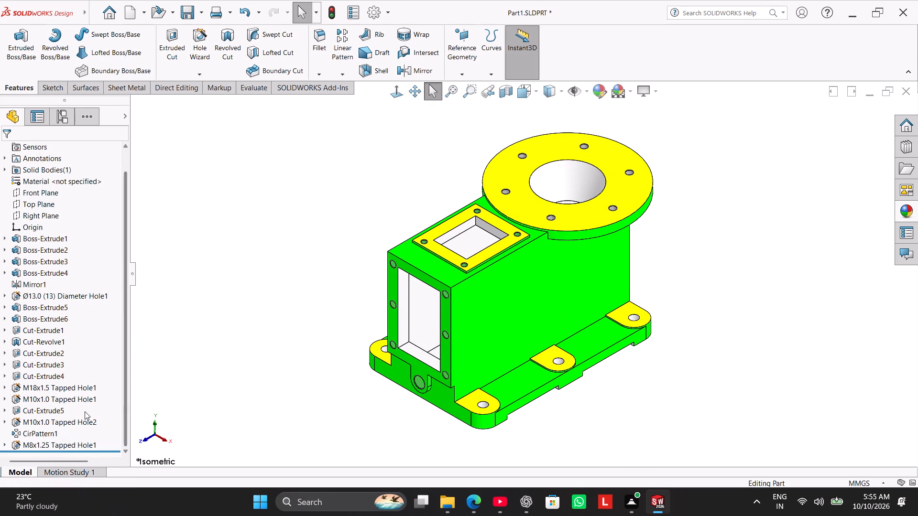
{"action": "right_click", "coordinate": [51, 444]}
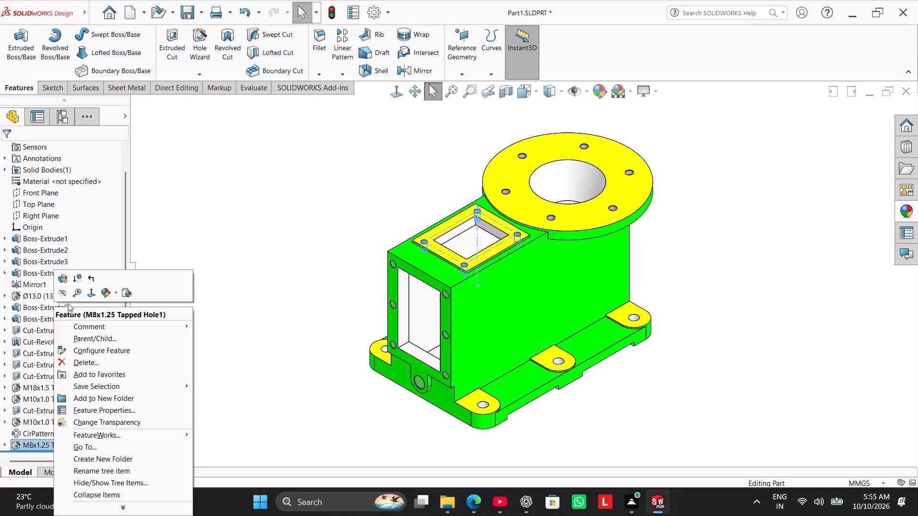
{"action": "left_click", "coordinate": [65, 282]}
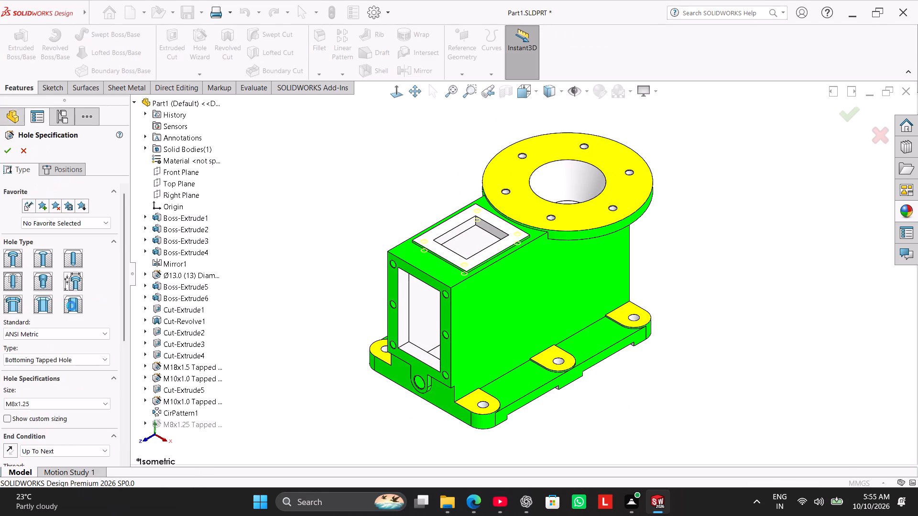
{"action": "left_click", "coordinate": [74, 173]}
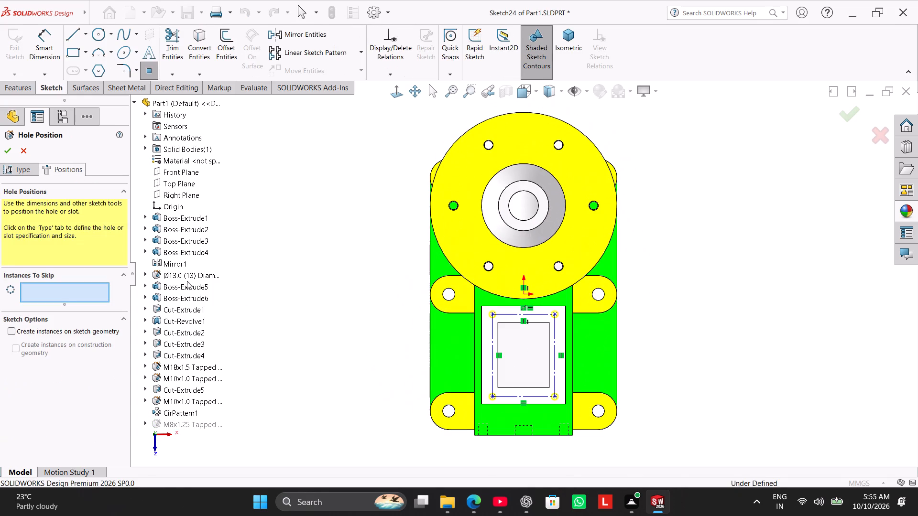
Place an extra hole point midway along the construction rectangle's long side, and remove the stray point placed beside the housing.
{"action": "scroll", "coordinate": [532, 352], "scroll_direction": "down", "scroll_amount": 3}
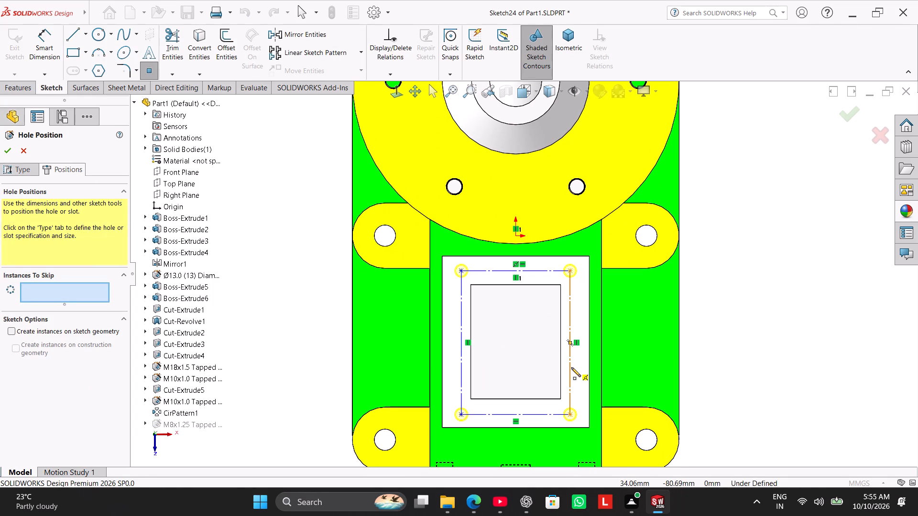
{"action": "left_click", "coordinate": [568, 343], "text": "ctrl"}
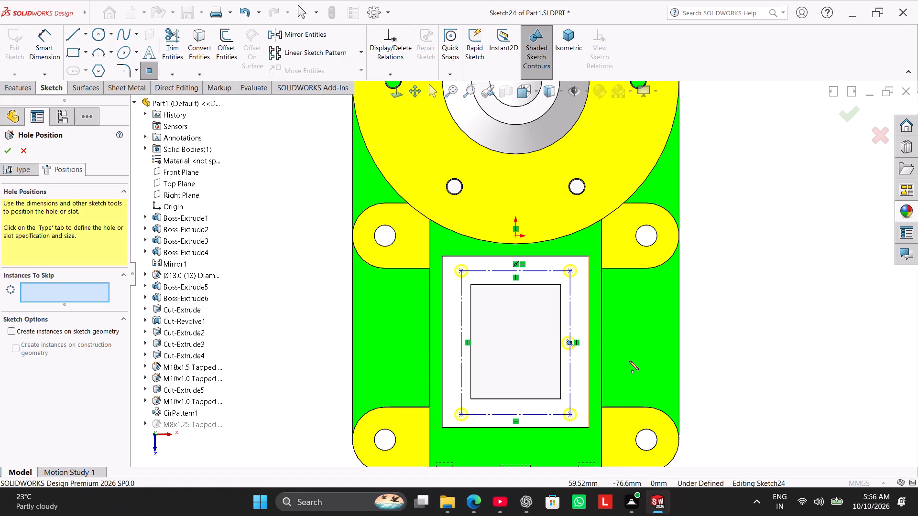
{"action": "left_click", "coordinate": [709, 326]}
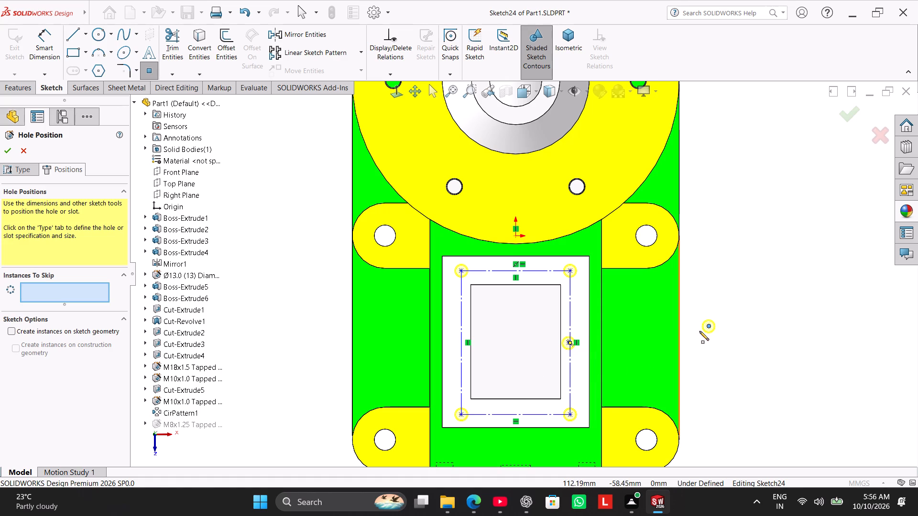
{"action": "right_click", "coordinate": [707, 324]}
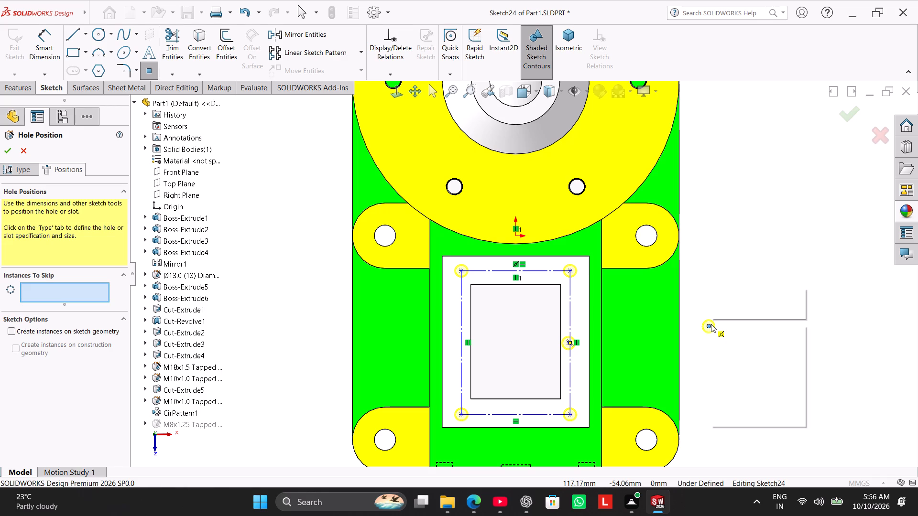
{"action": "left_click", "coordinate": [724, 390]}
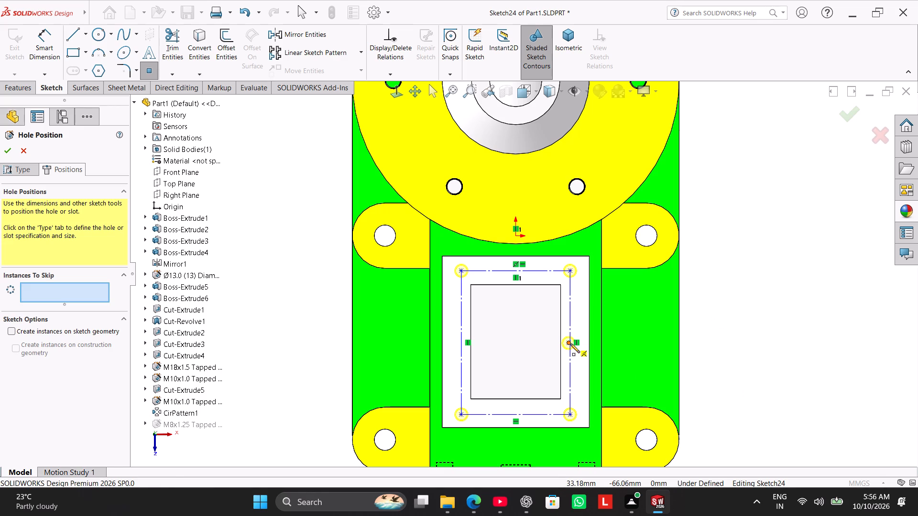
Delete the extra hole point midway along the construction rectangle's long side.
{"action": "right_click", "coordinate": [570, 344]}
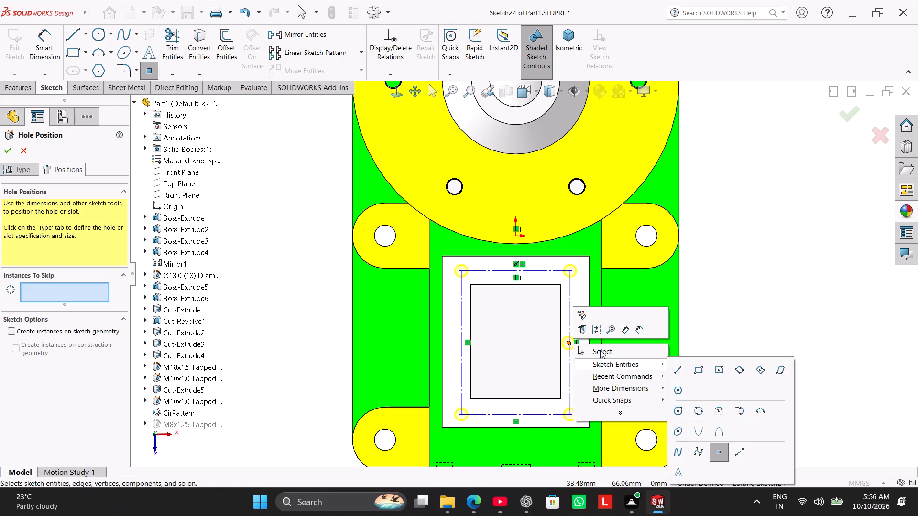
{"action": "left_click", "coordinate": [600, 350]}
{"action": "right_click", "coordinate": [567, 342]}
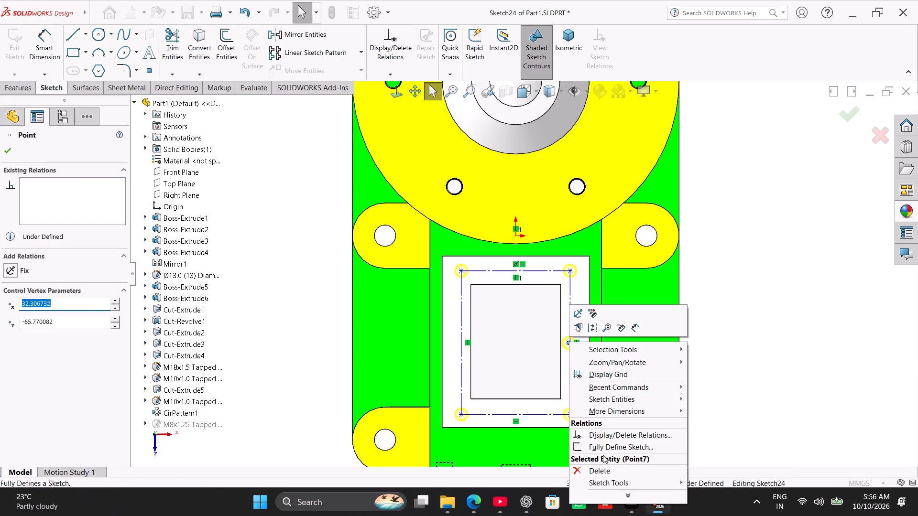
{"action": "left_click", "coordinate": [597, 468]}
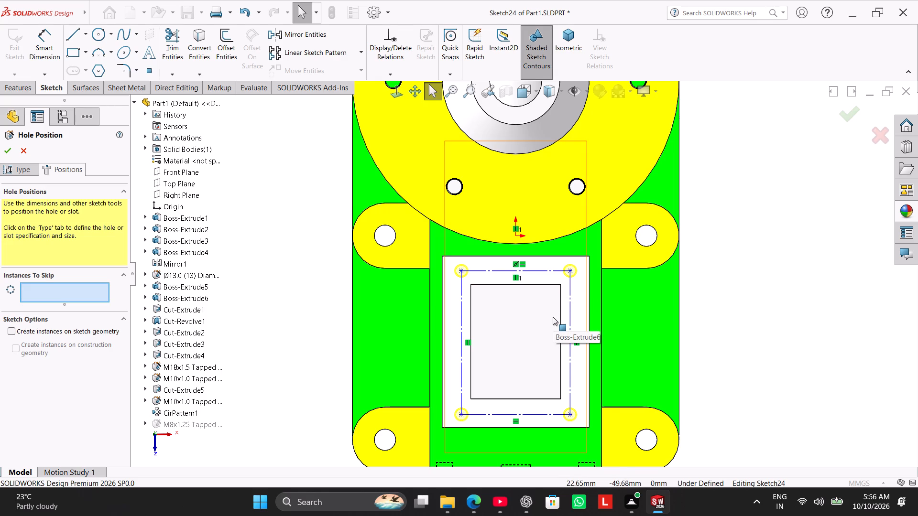
Resize the construction rectangle freehand on the pad to about 75 mm wide and 87 mm long.
{"action": "scroll", "coordinate": [557, 338], "scroll_direction": "down", "scroll_amount": 2}
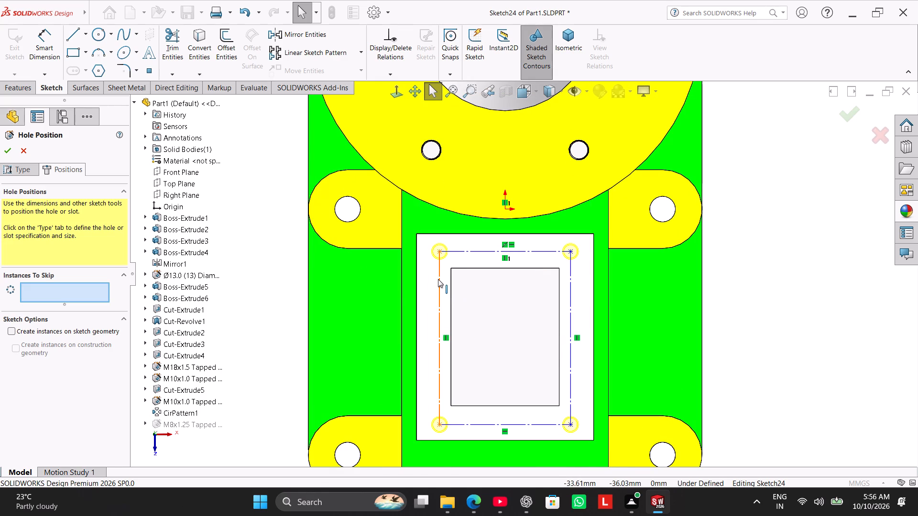
{"action": "left_click_drag", "start_coordinate": [438, 279], "coordinate": [406, 298]}
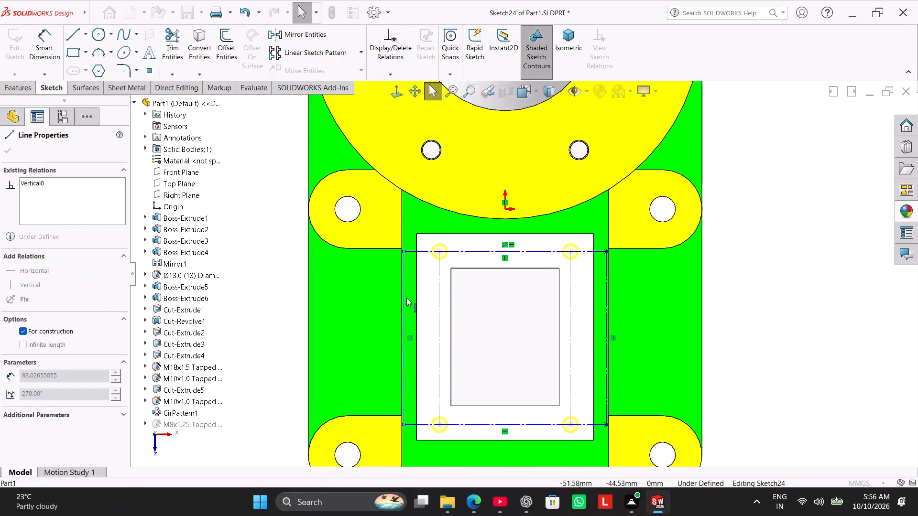
{"action": "left_click_drag", "start_coordinate": [406, 298], "coordinate": [431, 309]}
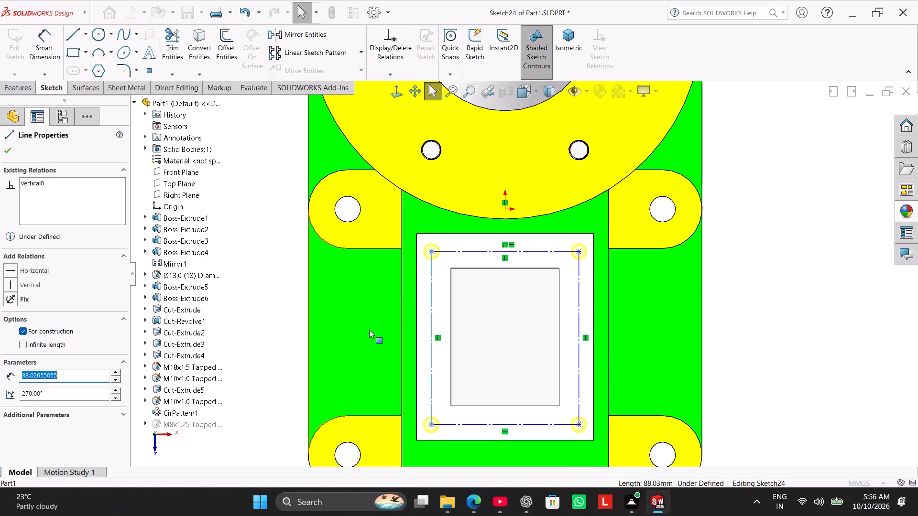
{"action": "left_click", "coordinate": [498, 425]}
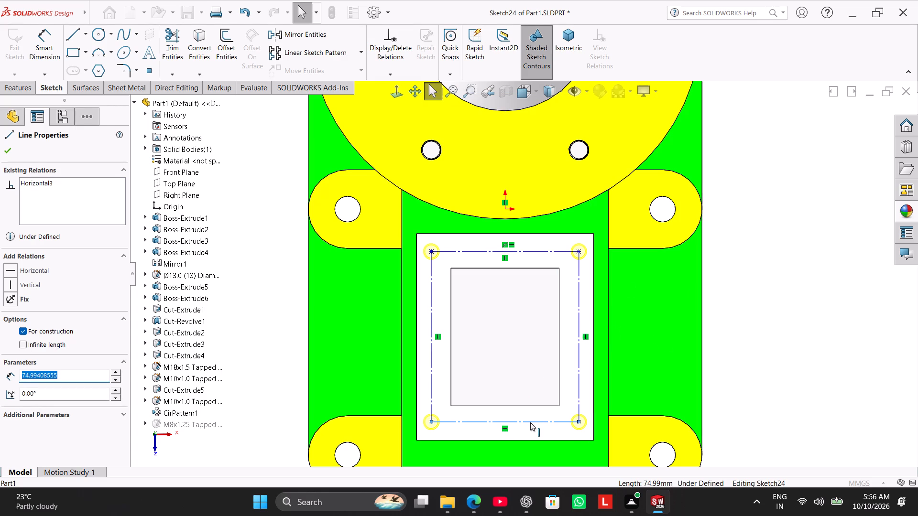
Convert the rectangular opening's long edge on the negative X side into a sketch line and make it construction geometry.
{"action": "scroll", "coordinate": [579, 322], "scroll_direction": "down", "scroll_amount": 4}
{"action": "scroll", "coordinate": [551, 339], "scroll_direction": "up", "scroll_amount": 3}
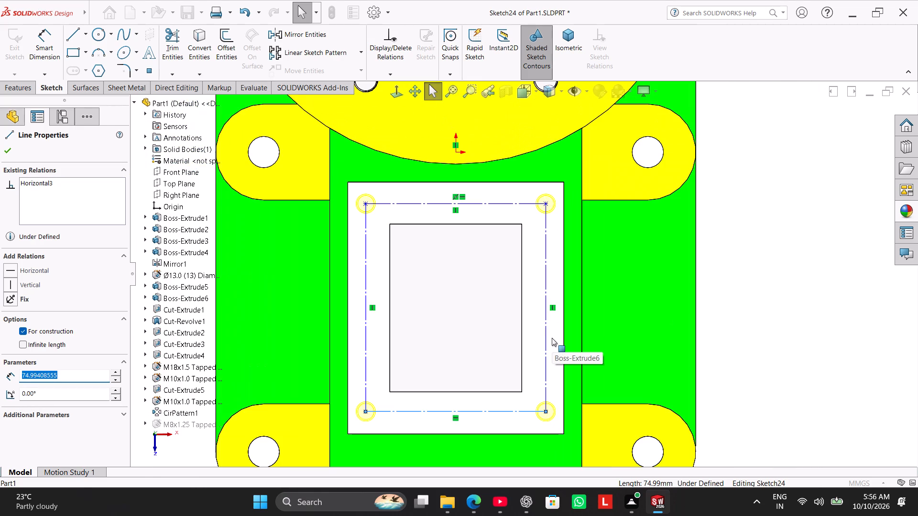
{"action": "scroll", "coordinate": [552, 338], "scroll_direction": "up", "scroll_amount": 3}
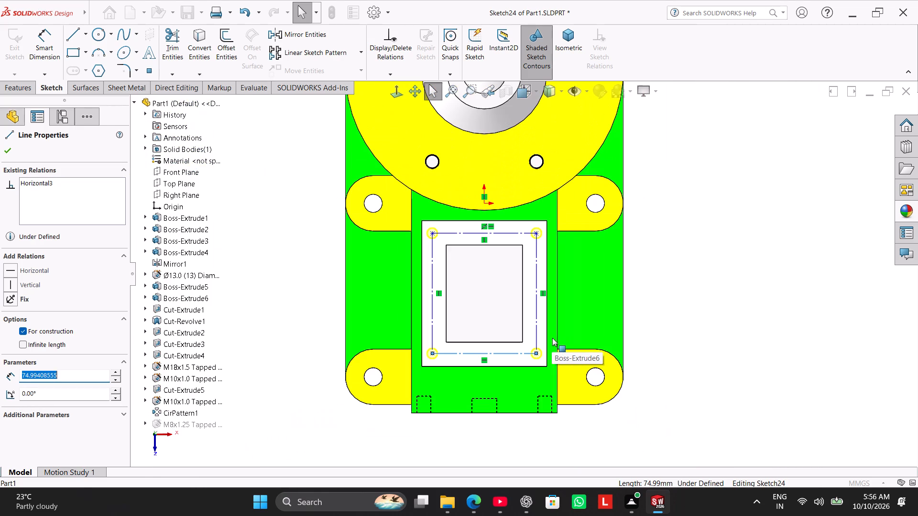
{"action": "left_click", "coordinate": [538, 292], "text": "ctrl"}
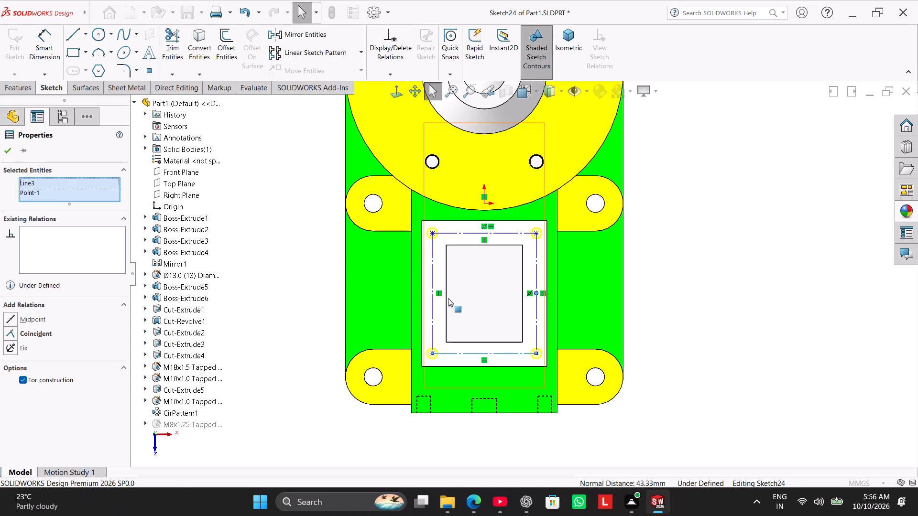
{"action": "scroll", "coordinate": [450, 293], "scroll_direction": "down", "scroll_amount": 4, "text": "ctrl"}
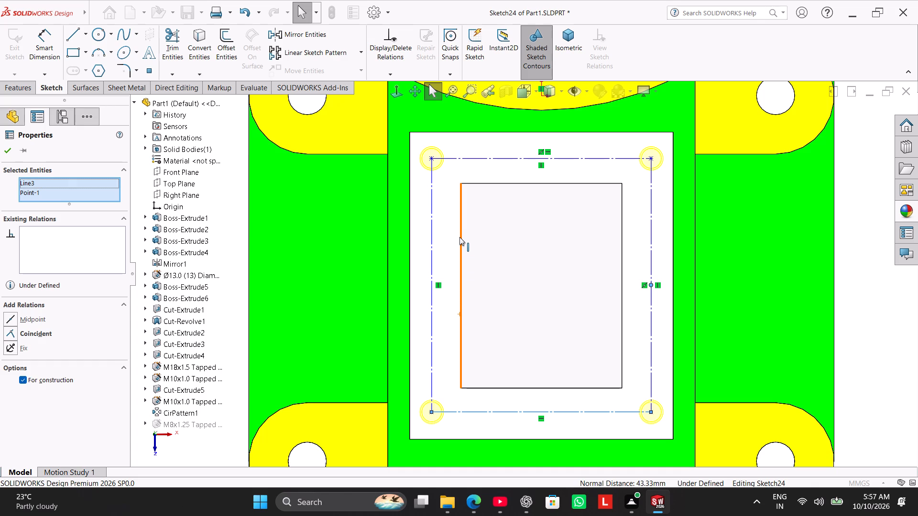
{"action": "left_click_drag", "start_coordinate": [461, 318], "coordinate": [461, 322], "text": "ctrl"}
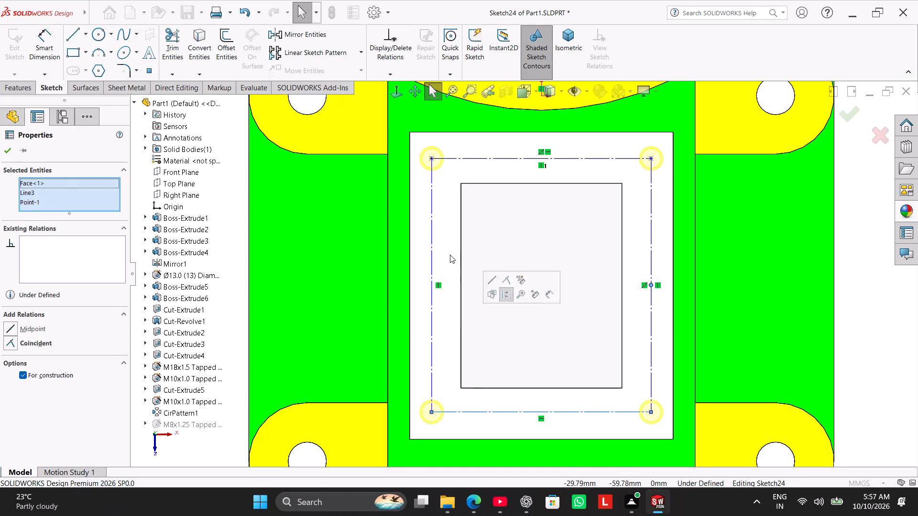
{"action": "left_click", "coordinate": [208, 38]}
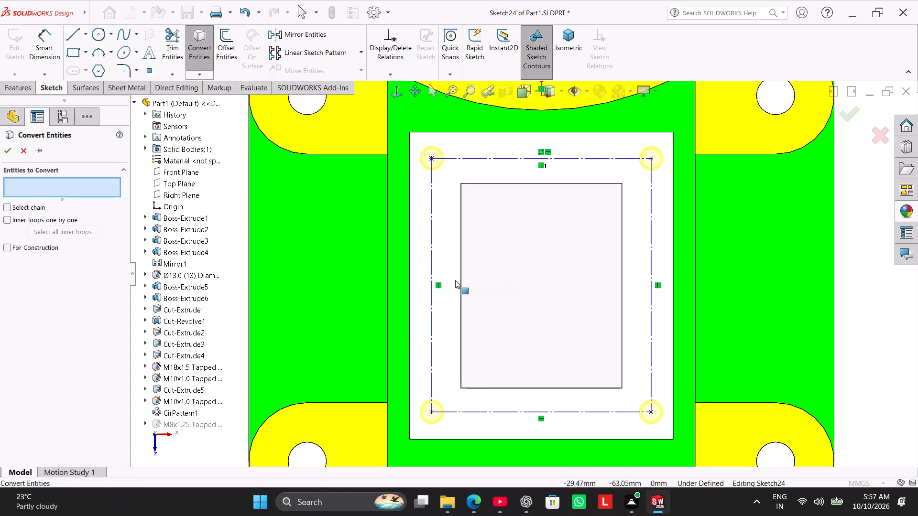
{"action": "left_click", "coordinate": [461, 294]}
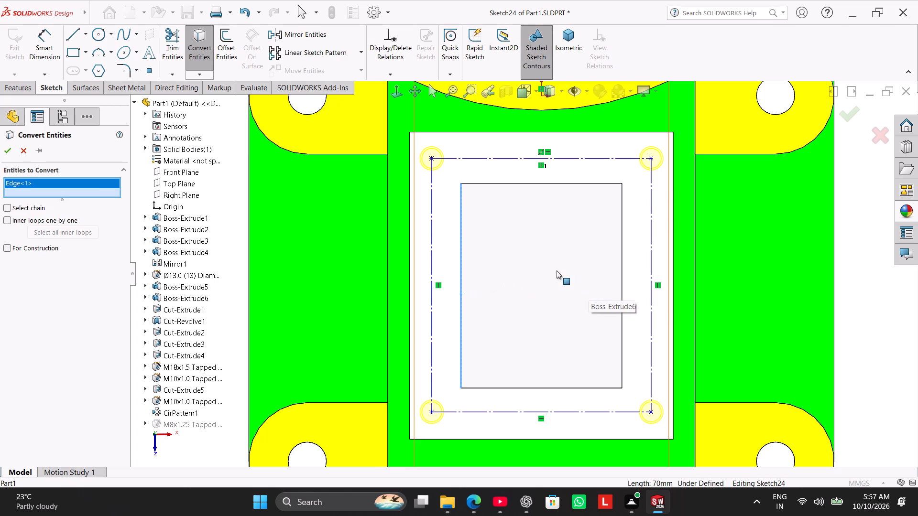
{"action": "left_click", "coordinate": [5, 155]}
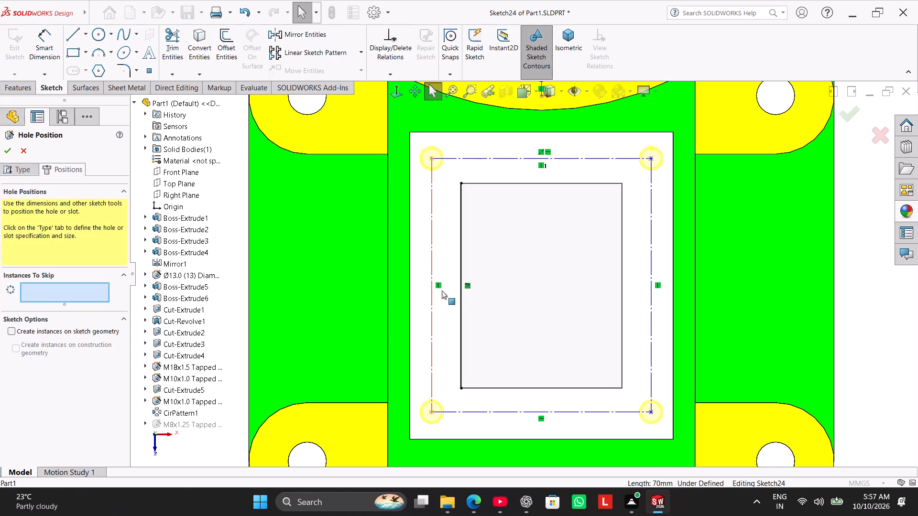
{"action": "right_click", "coordinate": [459, 304]}
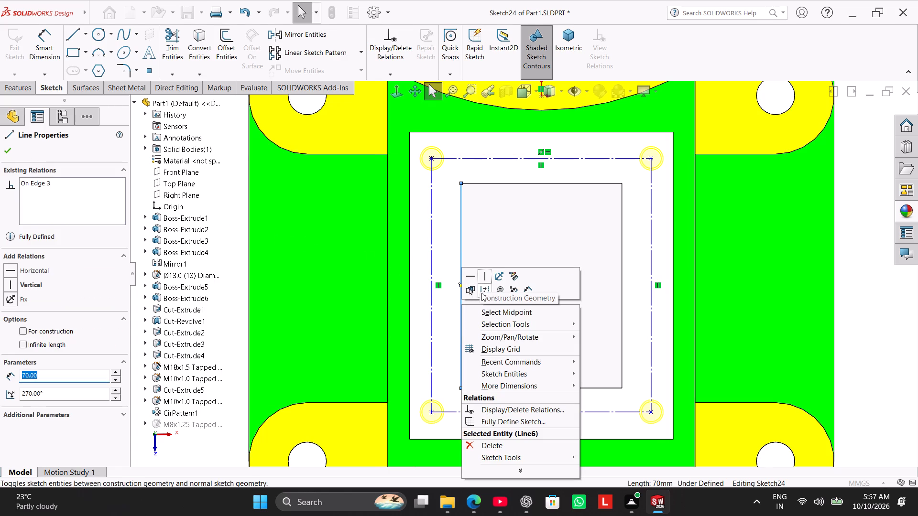
{"action": "left_click", "coordinate": [481, 293]}
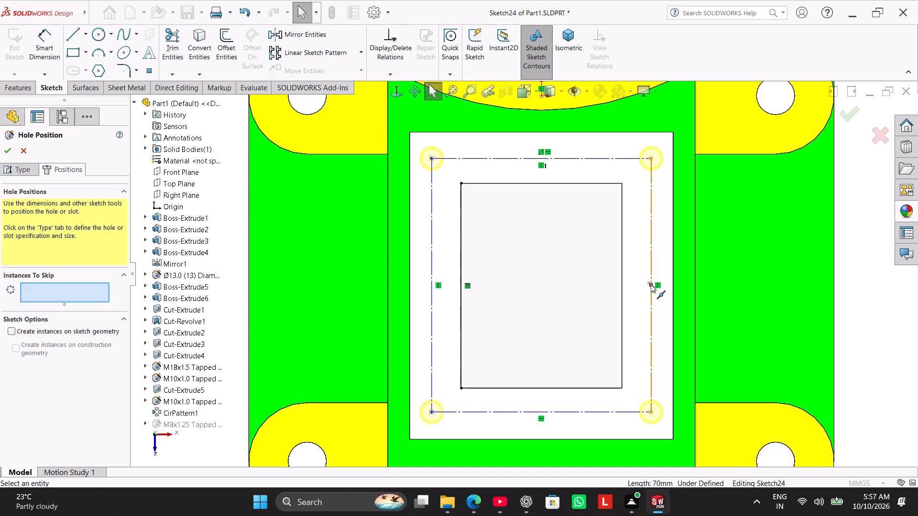
Add a Horizontal relation between the midpoints of the rectangle's opposite long side and the converted opening edge.
{"action": "left_click", "coordinate": [651, 284], "text": "ctrl"}
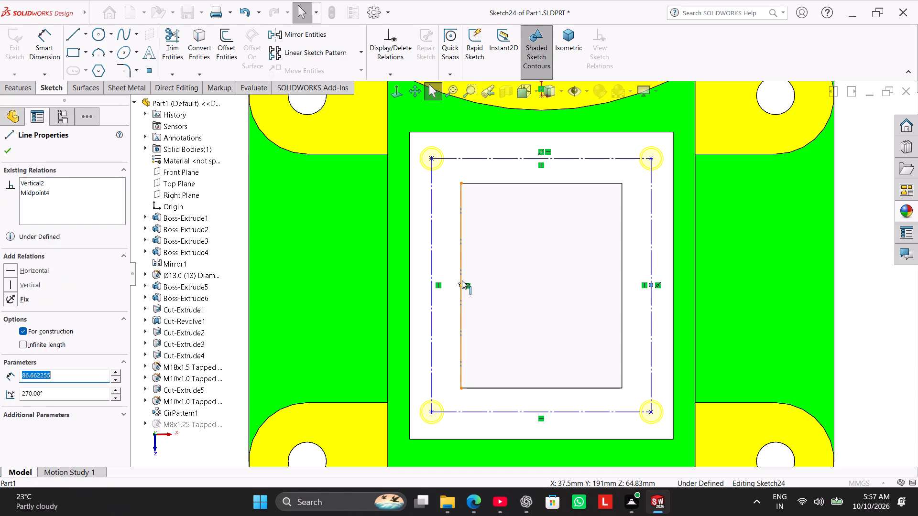
{"action": "left_click", "coordinate": [462, 284], "text": "ctrl"}
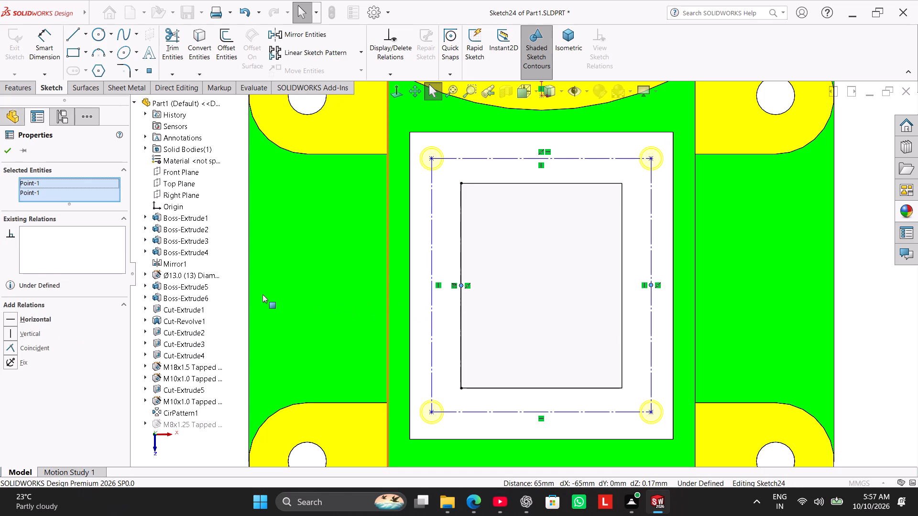
{"action": "left_click", "coordinate": [25, 316]}
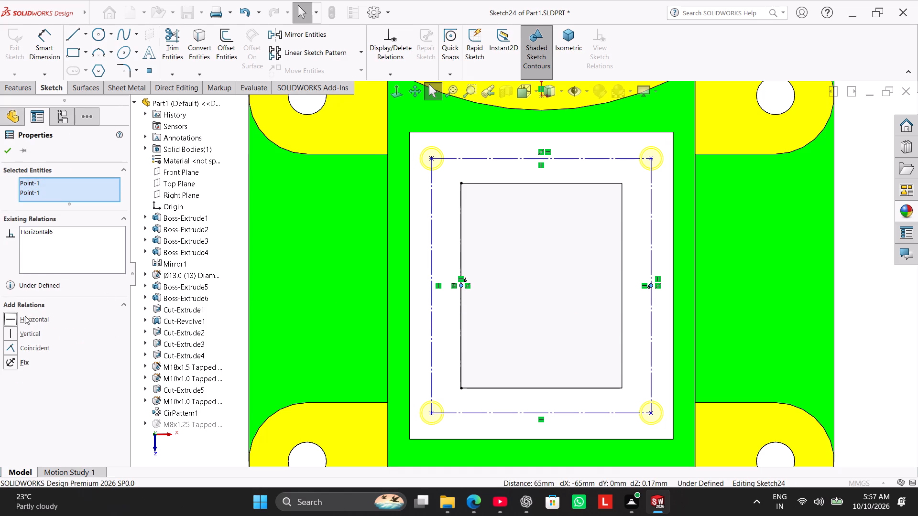
Move the rectangle's short side farthest from the flange inward and back out near the pad's edge, and finish the hole feature.
{"action": "scroll", "coordinate": [349, 336], "scroll_direction": "up", "scroll_amount": 2}
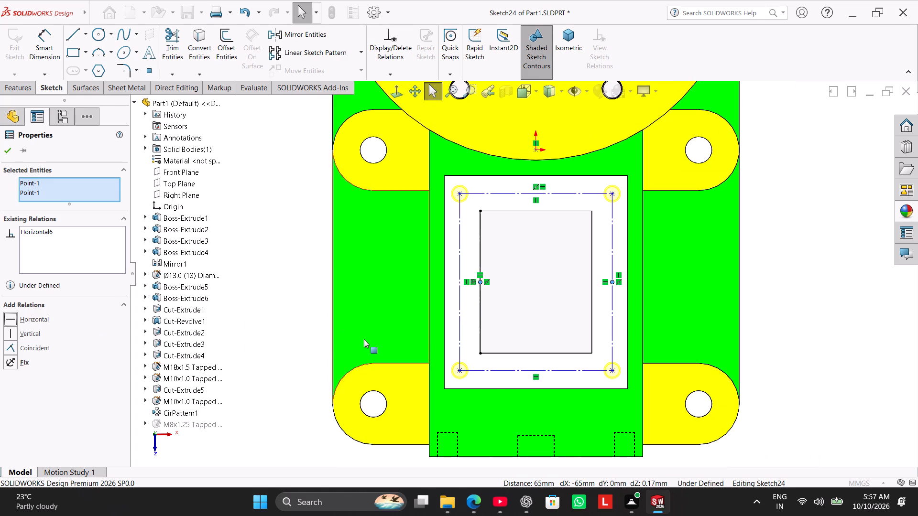
{"action": "left_click_drag", "start_coordinate": [522, 366], "coordinate": [528, 348]}
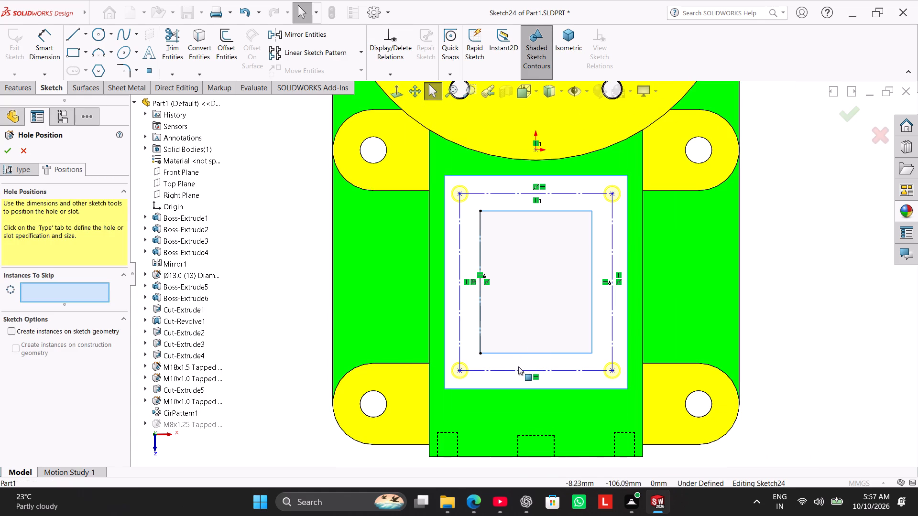
{"action": "left_click_drag", "start_coordinate": [519, 368], "coordinate": [528, 339]}
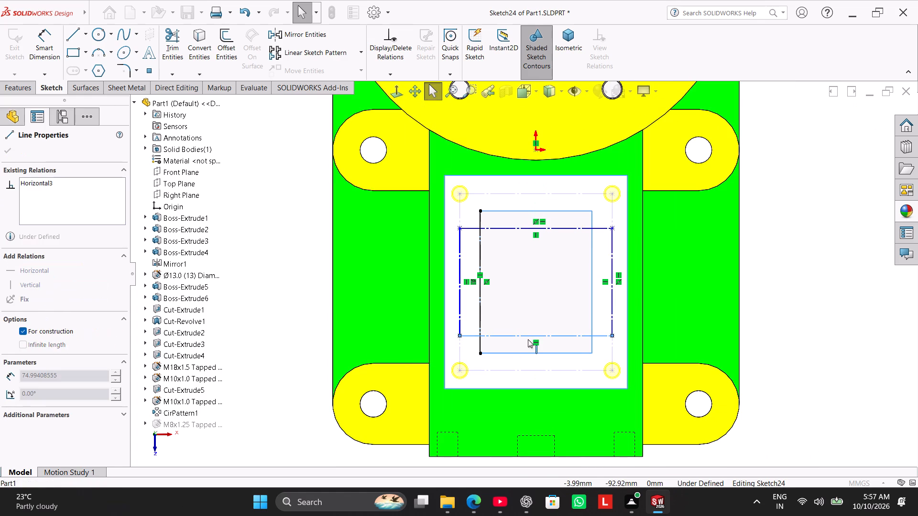
{"action": "left_click_drag", "start_coordinate": [528, 339], "coordinate": [528, 366]}
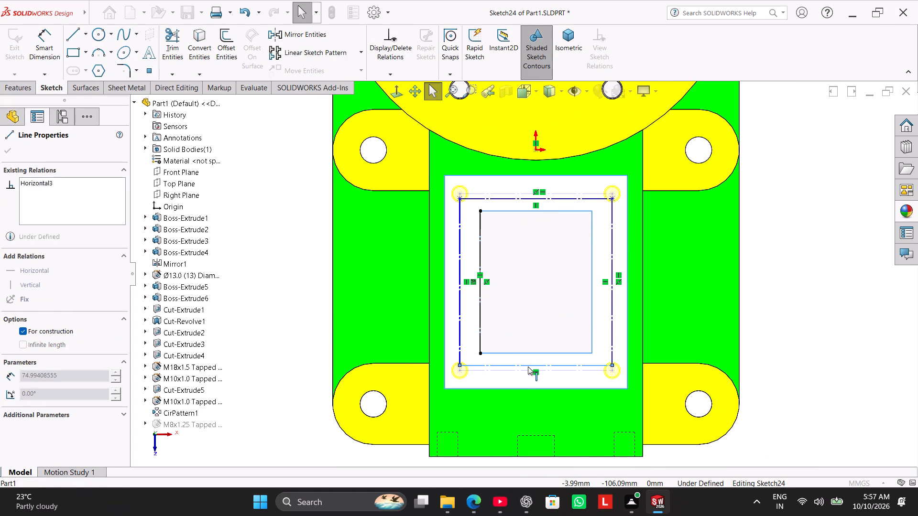
{"action": "left_click_drag", "start_coordinate": [528, 366], "coordinate": [528, 370]}
{"action": "left_click", "coordinate": [775, 276]}
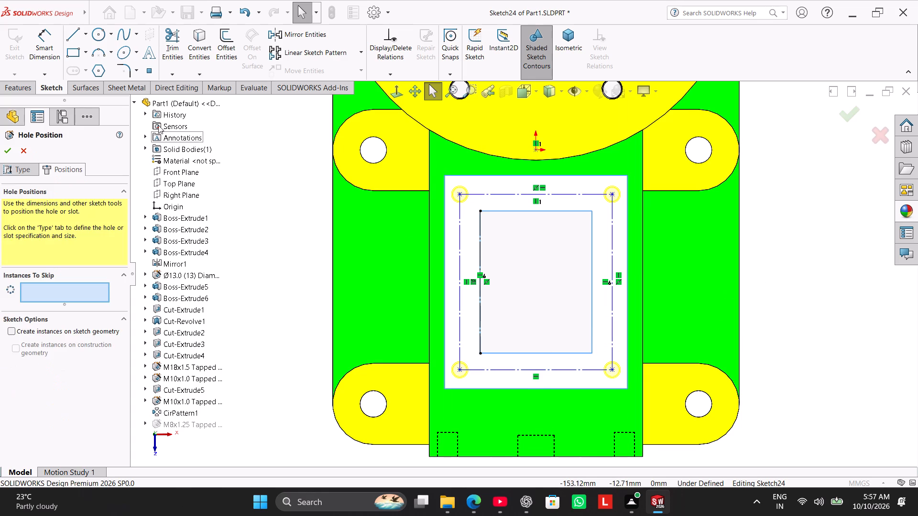
{"action": "left_click", "coordinate": [9, 145]}
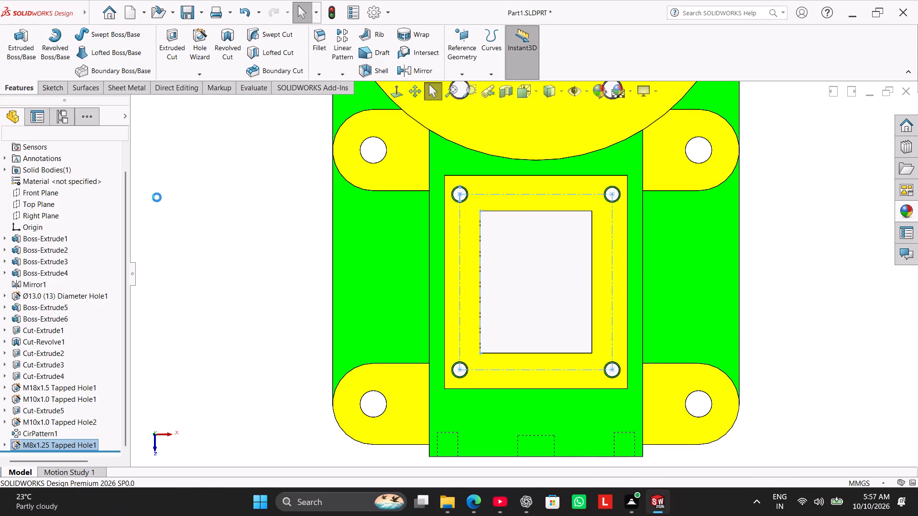
Edit the M18x1.5 tapped hole below the front rectangular opening and remove its near side countersink.
{"action": "right_click_drag", "start_coordinate": [296, 254], "coordinate": [360, 211]}
{"action": "left_click", "coordinate": [239, 229]}
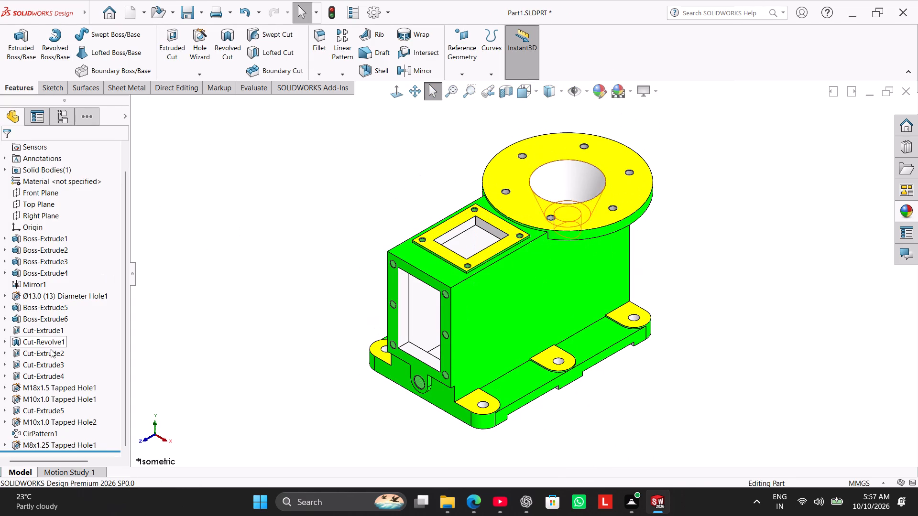
{"action": "left_click_drag", "start_coordinate": [129, 318], "coordinate": [126, 362]}
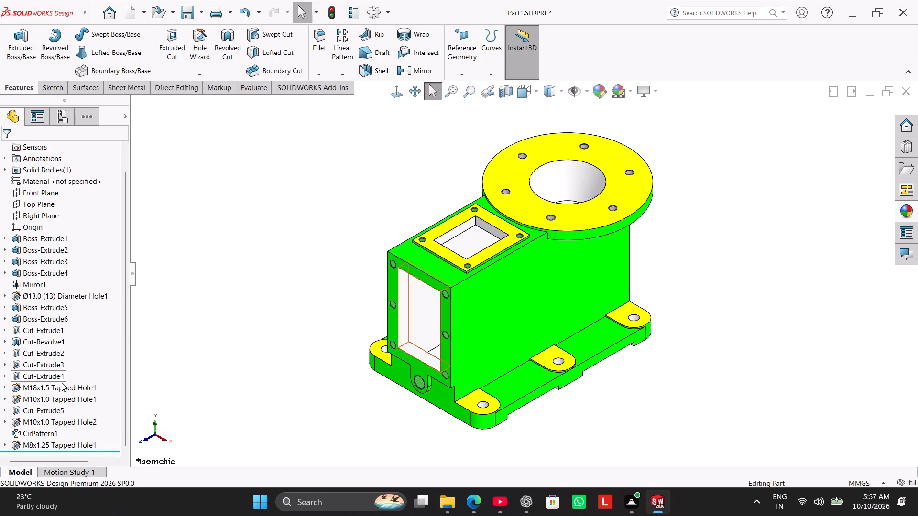
{"action": "right_click", "coordinate": [62, 383]}
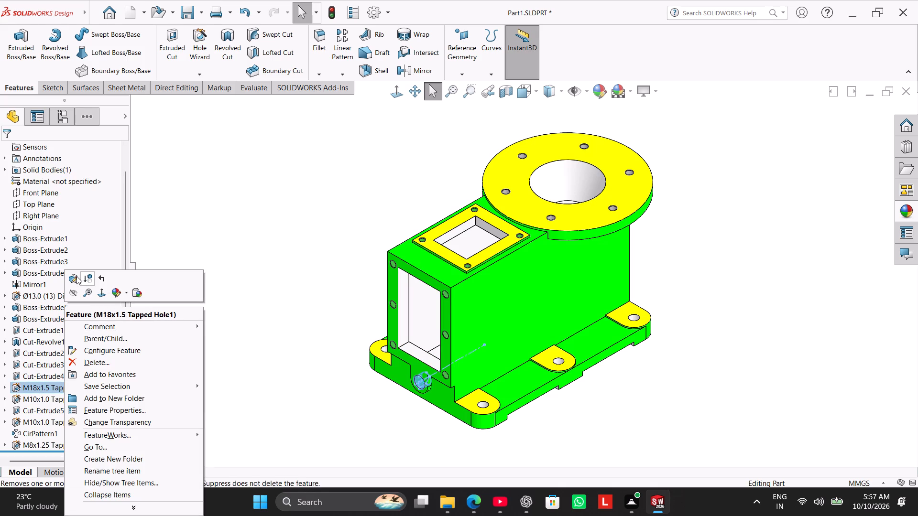
{"action": "left_click", "coordinate": [76, 276]}
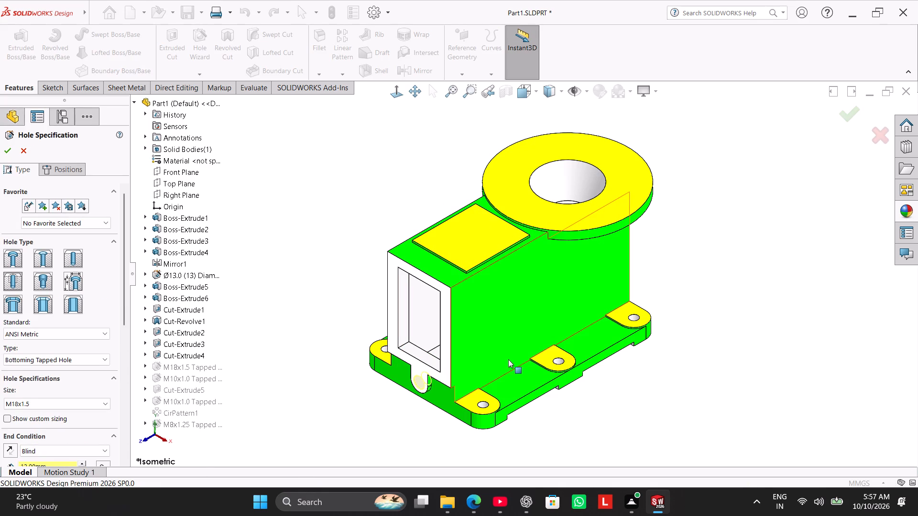
{"action": "scroll", "coordinate": [454, 362], "scroll_direction": "down", "scroll_amount": 6}
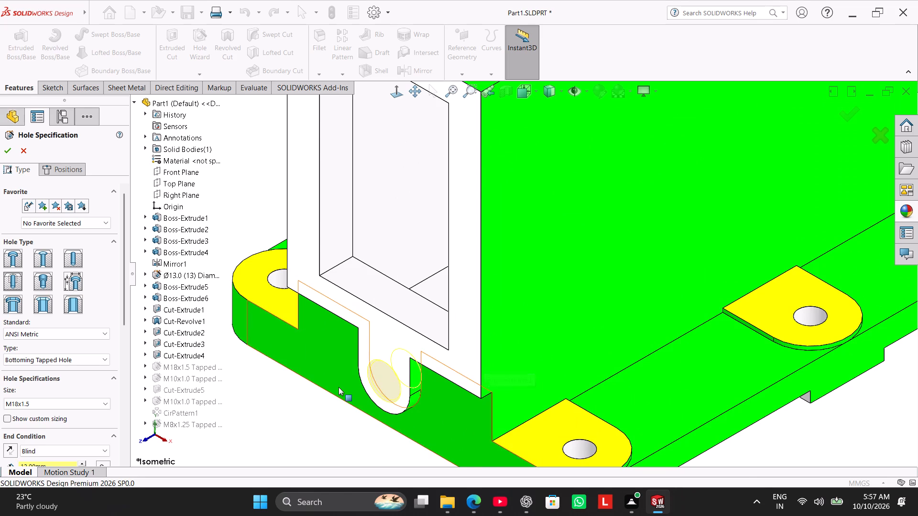
{"action": "middle_click_drag", "start_coordinate": [348, 375], "coordinate": [382, 300]}
{"action": "scroll", "coordinate": [391, 326], "scroll_direction": "down", "scroll_amount": 1}
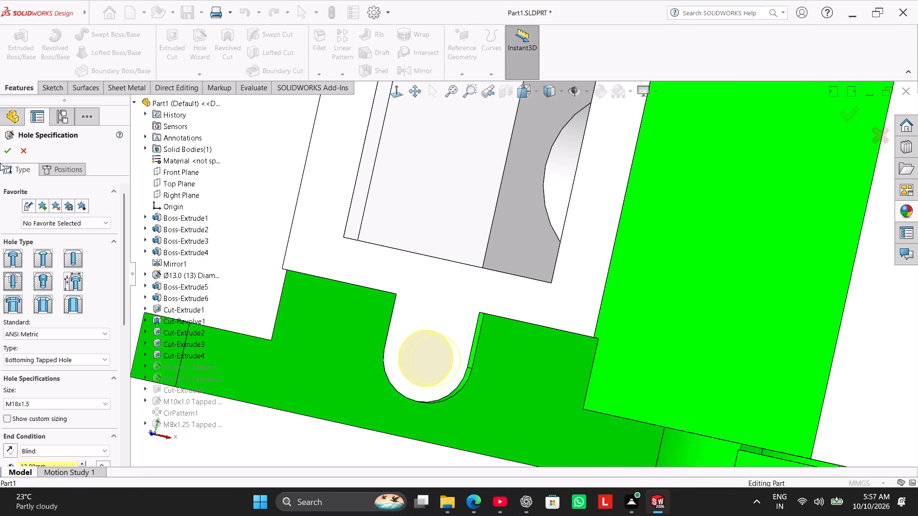
{"action": "left_click_drag", "start_coordinate": [123, 281], "coordinate": [126, 361]}
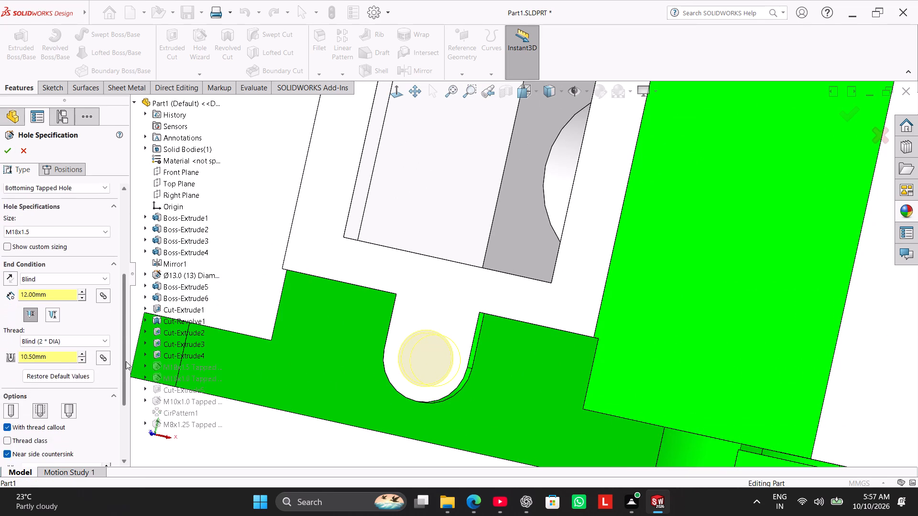
{"action": "left_click_drag", "start_coordinate": [126, 361], "coordinate": [126, 433]}
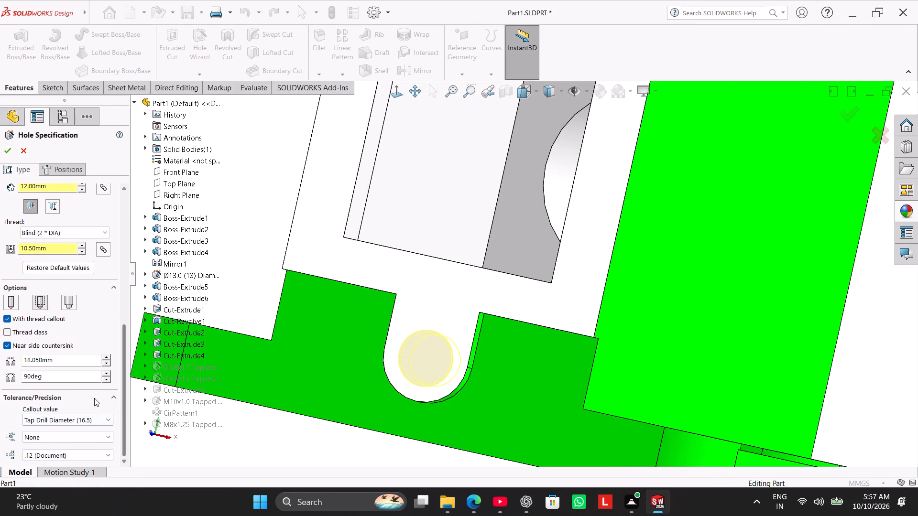
{"action": "left_click", "coordinate": [13, 344]}
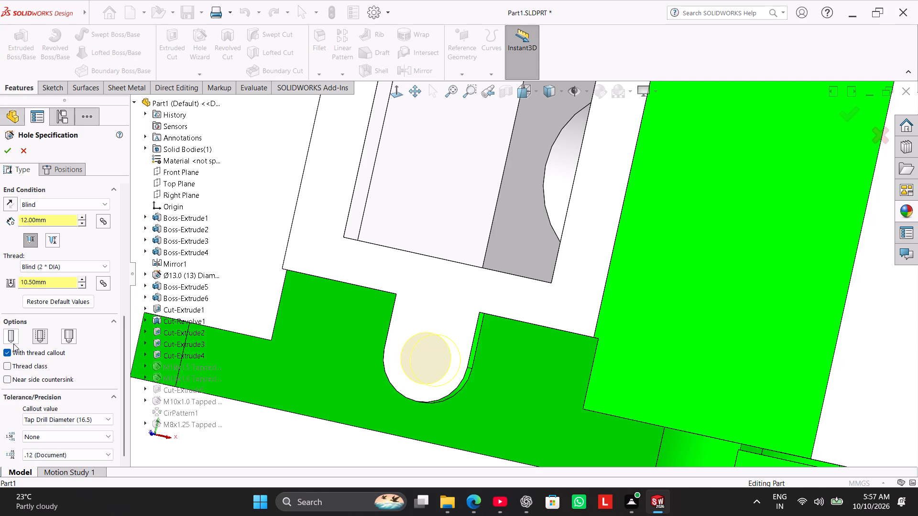
{"action": "left_click", "coordinate": [11, 374]}
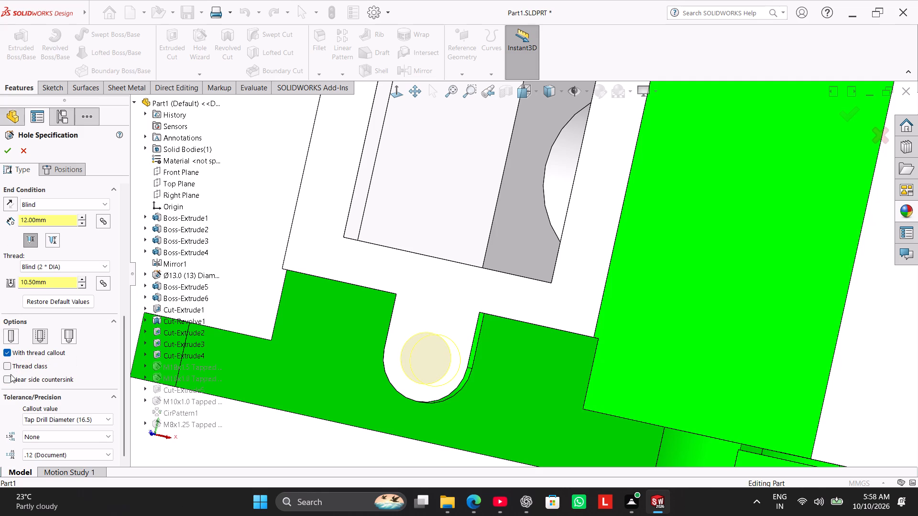
{"action": "left_click", "coordinate": [7, 379]}
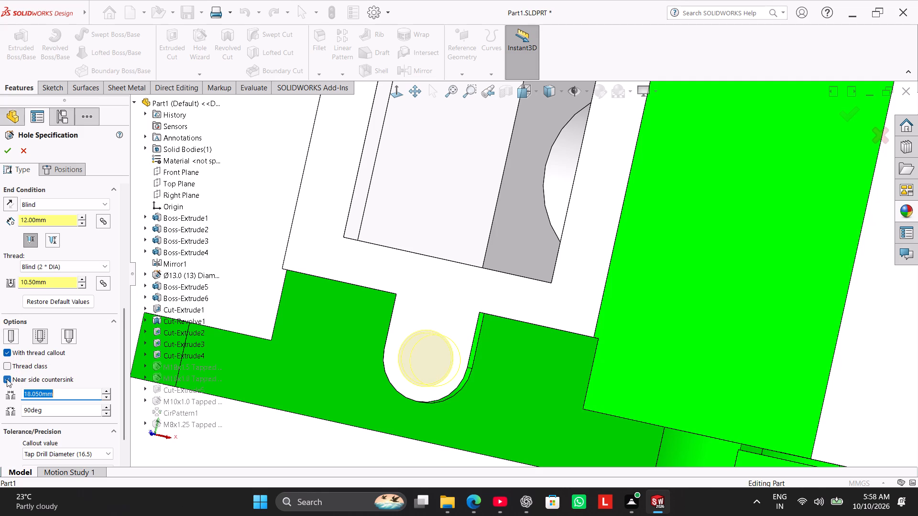
{"action": "left_click", "coordinate": [7, 379]}
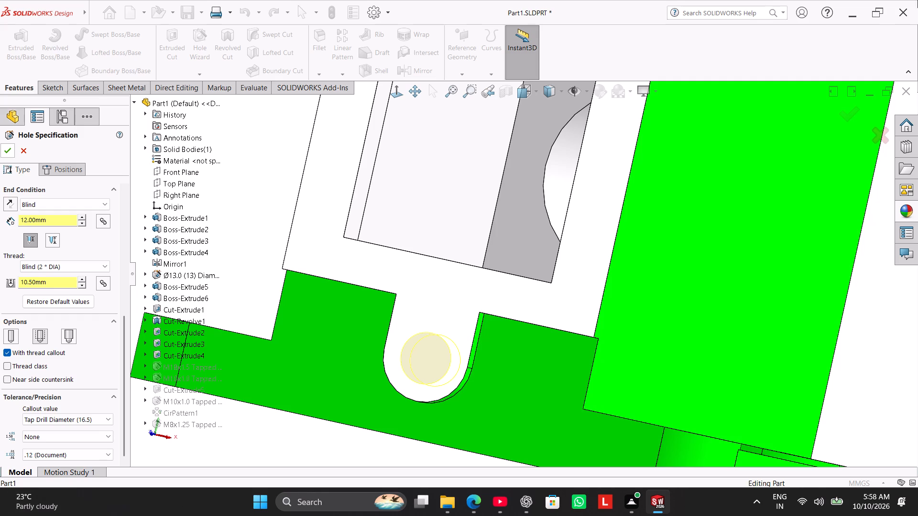
{"action": "left_click", "coordinate": [4, 150]}
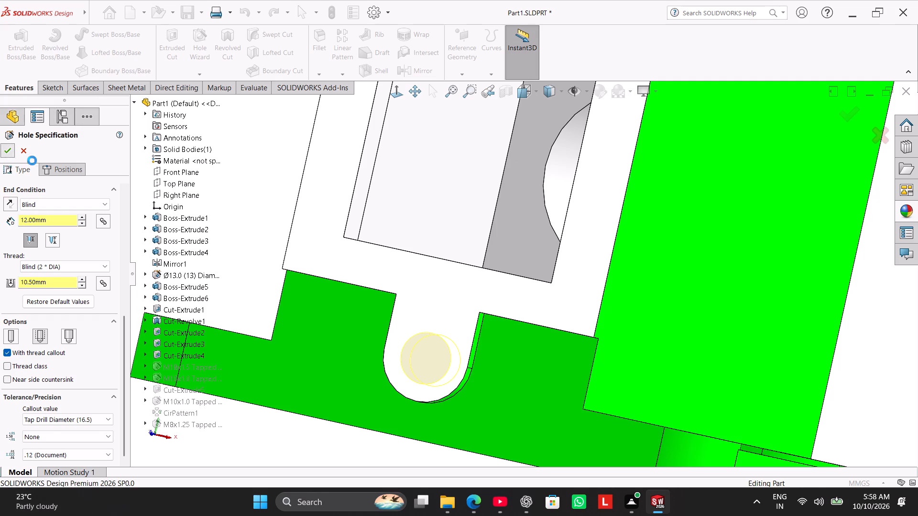
Edit the M10x1.0 tapped holes around the front rectangular opening and remove their near side countersink.
{"action": "scroll", "coordinate": [489, 317], "scroll_direction": "down", "scroll_amount": 3}
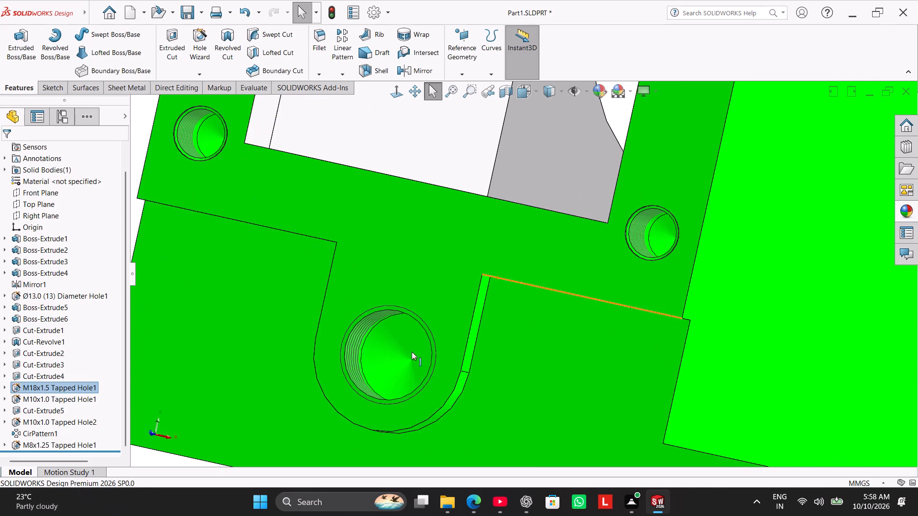
{"action": "scroll", "coordinate": [400, 341], "scroll_direction": "down", "scroll_amount": 4}
{"action": "scroll", "coordinate": [419, 272], "scroll_direction": "up", "scroll_amount": 5}
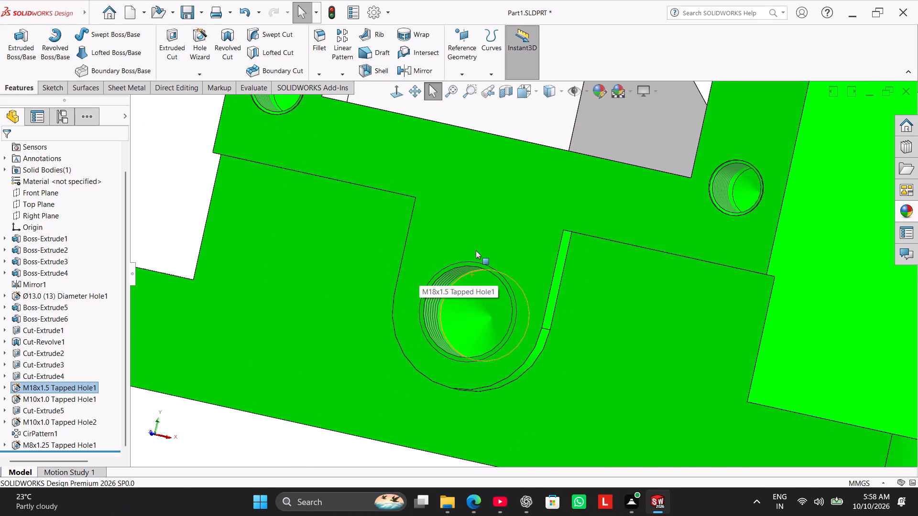
{"action": "scroll", "coordinate": [476, 249], "scroll_direction": "up", "scroll_amount": 3}
{"action": "right_click", "coordinate": [60, 397]}
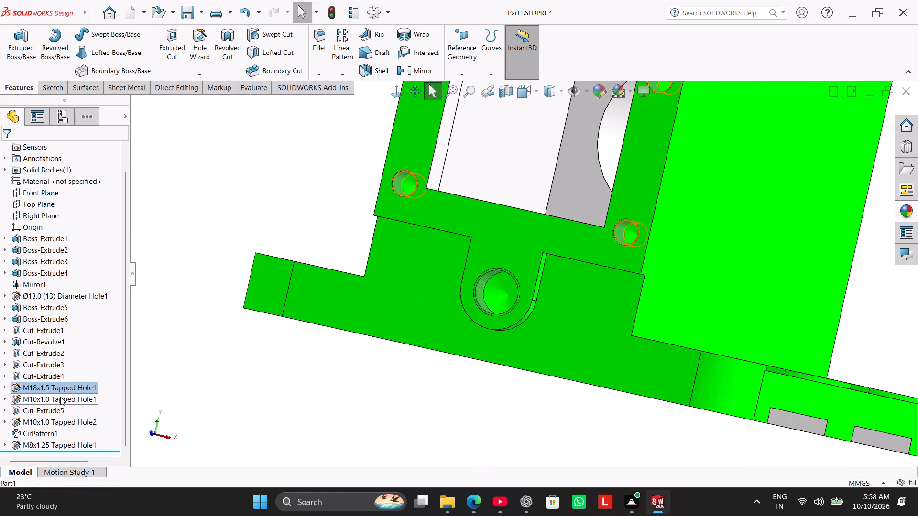
{"action": "left_click", "coordinate": [70, 277]}
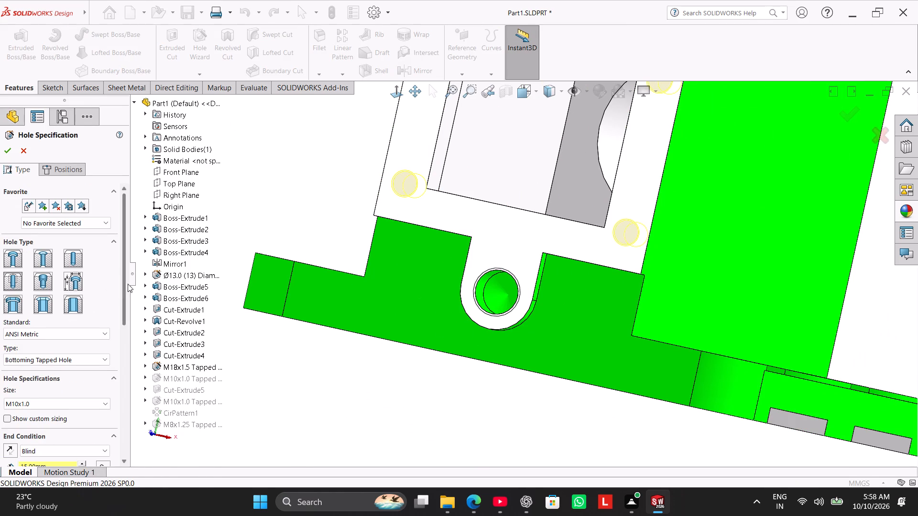
{"action": "left_click_drag", "start_coordinate": [129, 285], "coordinate": [120, 347]}
{"action": "left_click_drag", "start_coordinate": [114, 293], "coordinate": [120, 419]}
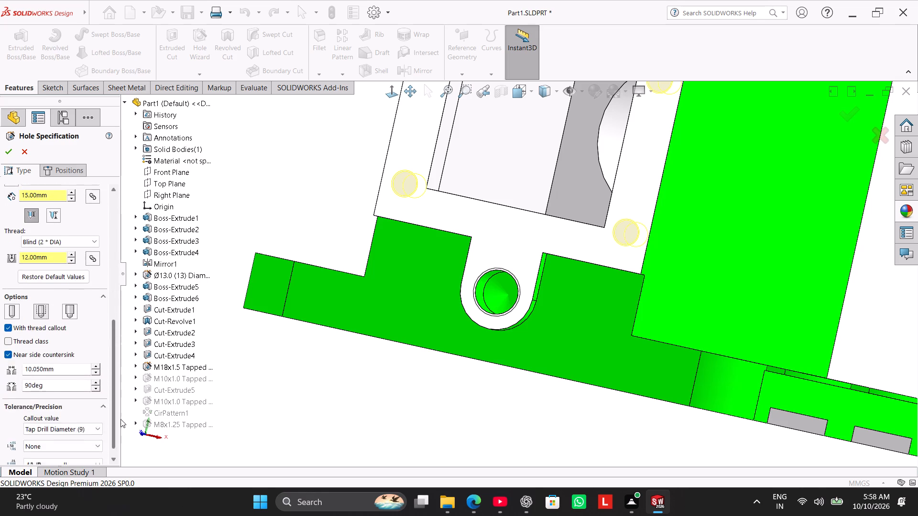
{"action": "left_click_drag", "start_coordinate": [120, 419], "coordinate": [108, 412]}
{"action": "left_click", "coordinate": [10, 366]}
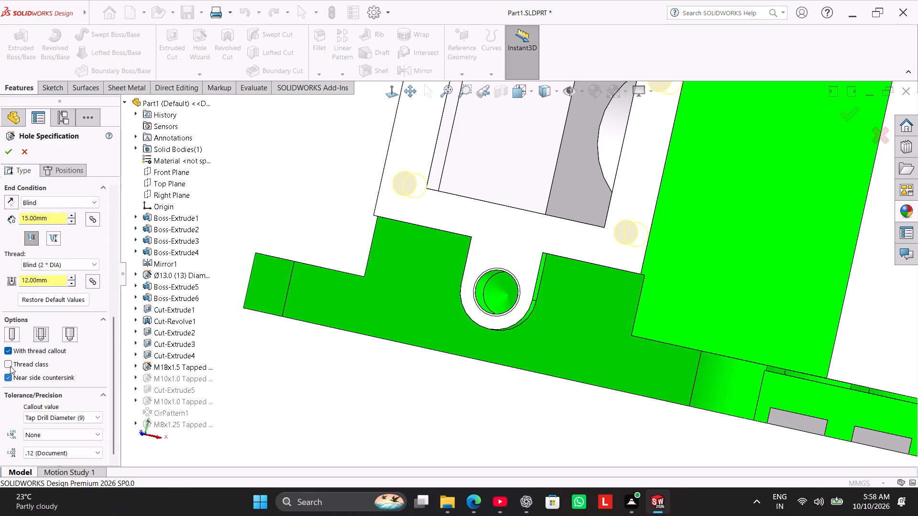
{"action": "left_click", "coordinate": [11, 153]}
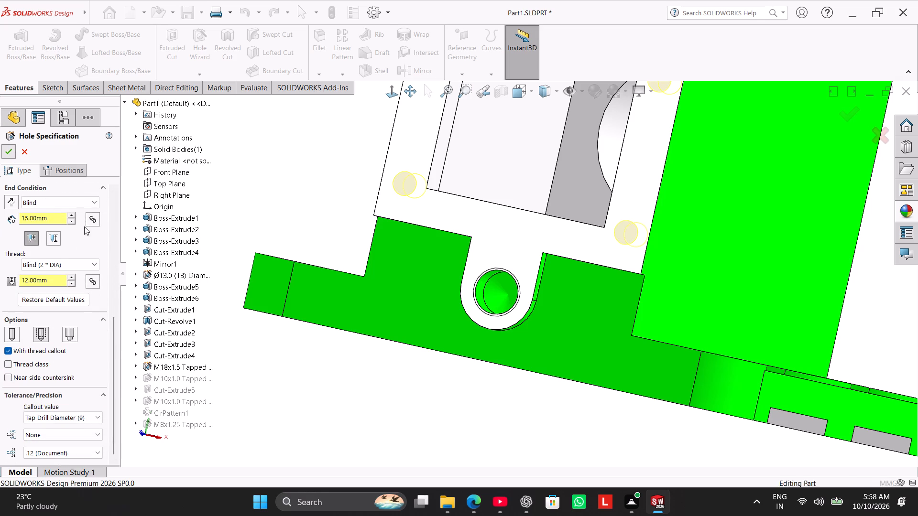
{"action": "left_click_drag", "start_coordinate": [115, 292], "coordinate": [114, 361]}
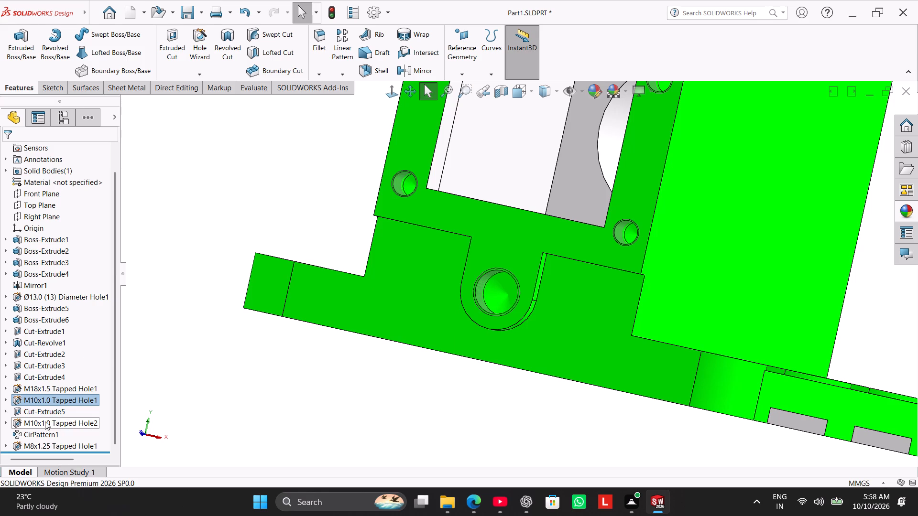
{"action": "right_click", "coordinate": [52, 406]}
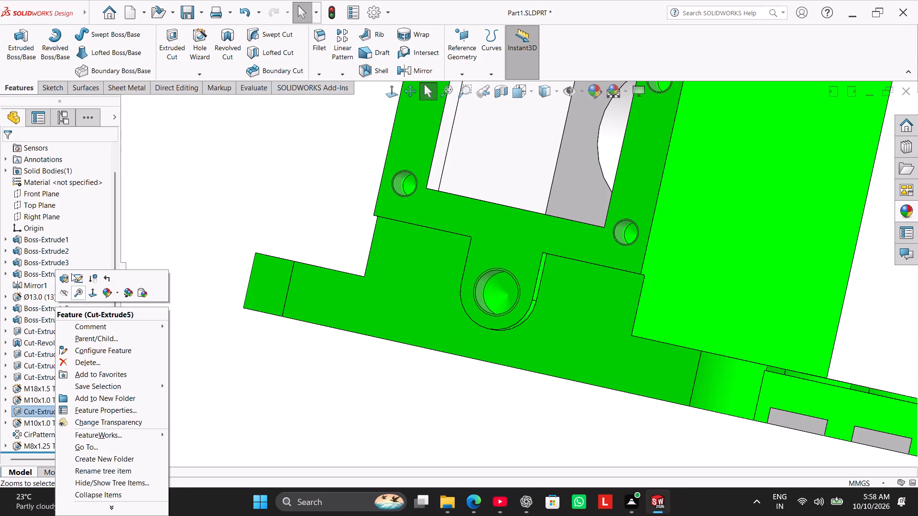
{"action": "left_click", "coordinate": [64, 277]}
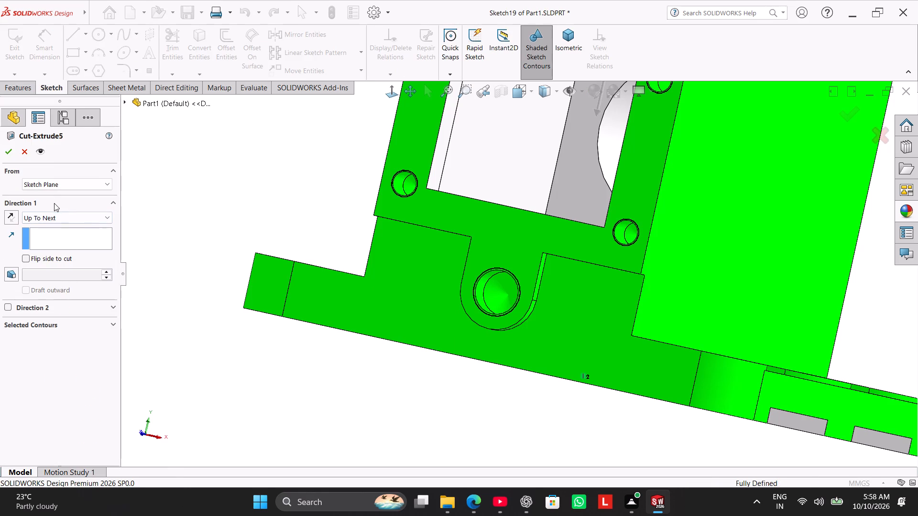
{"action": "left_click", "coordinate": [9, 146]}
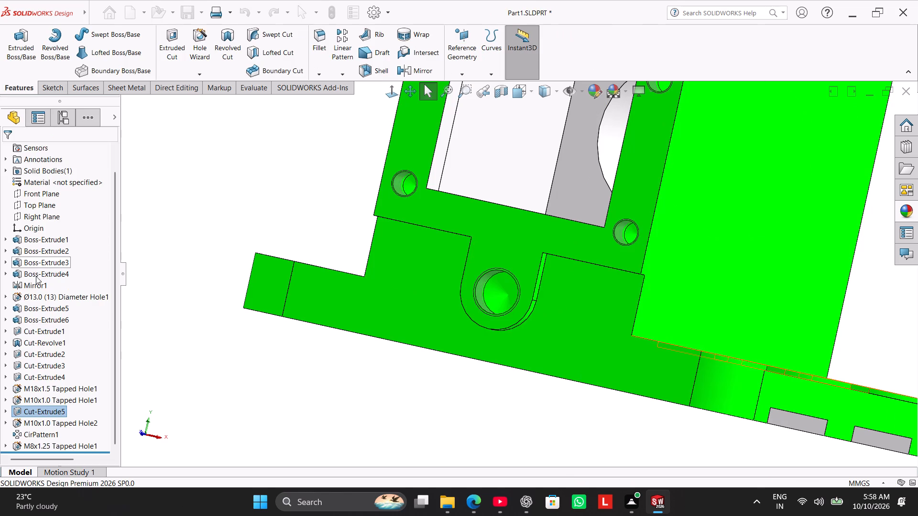
Edit the second M10x1.0 tapped hole feature, the seed of the circular flange pattern, and remove its near side countersink.
{"action": "right_click_drag", "start_coordinate": [66, 421], "coordinate": [67, 426]}
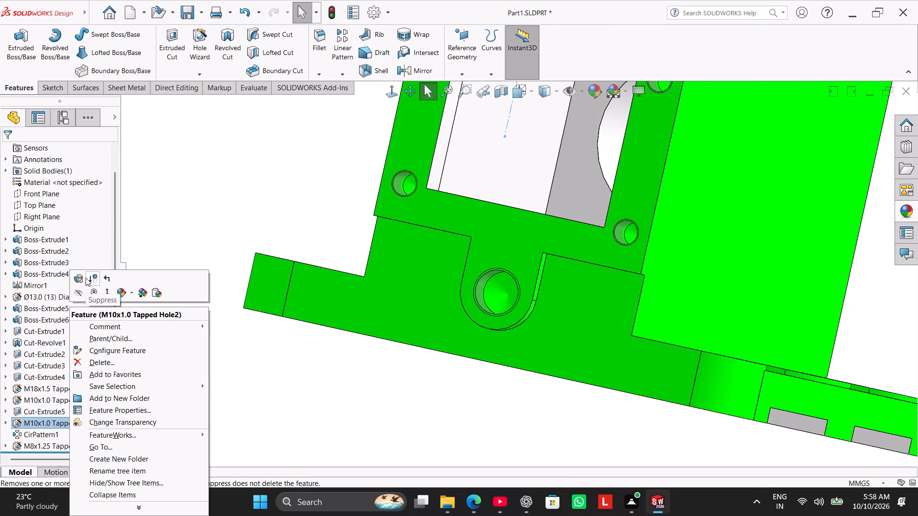
{"action": "left_click", "coordinate": [83, 275]}
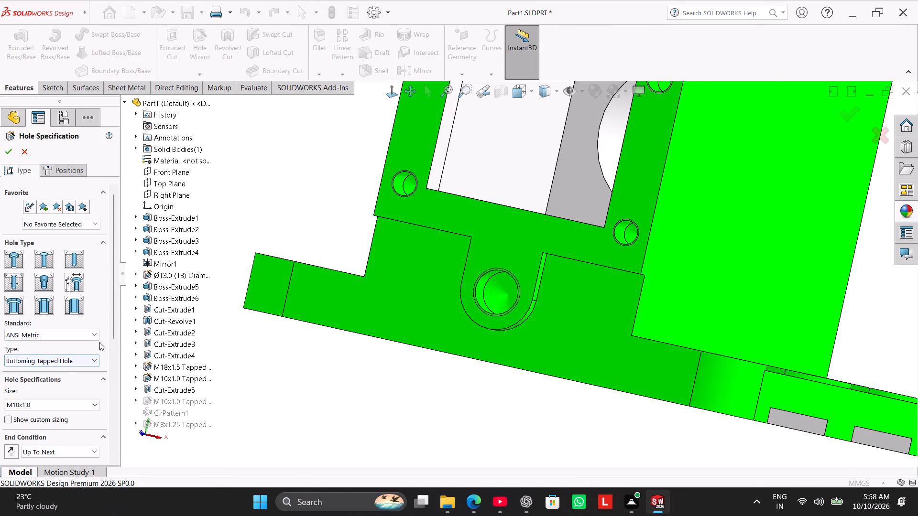
{"action": "left_click_drag", "start_coordinate": [116, 318], "coordinate": [122, 433]}
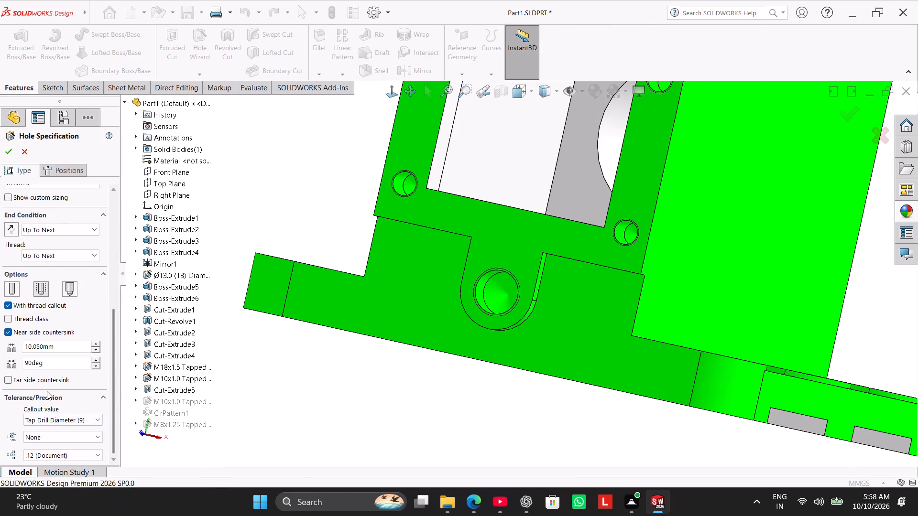
{"action": "left_click", "coordinate": [40, 330]}
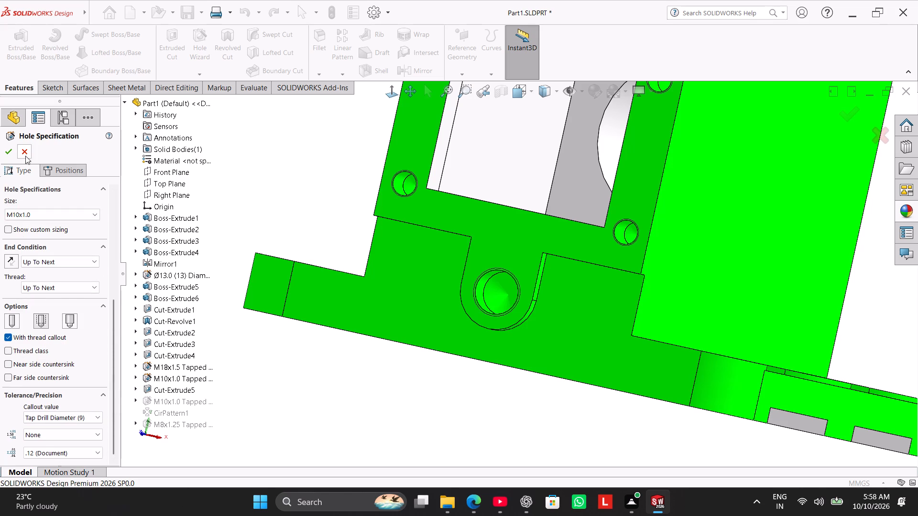
{"action": "left_click", "coordinate": [10, 151]}
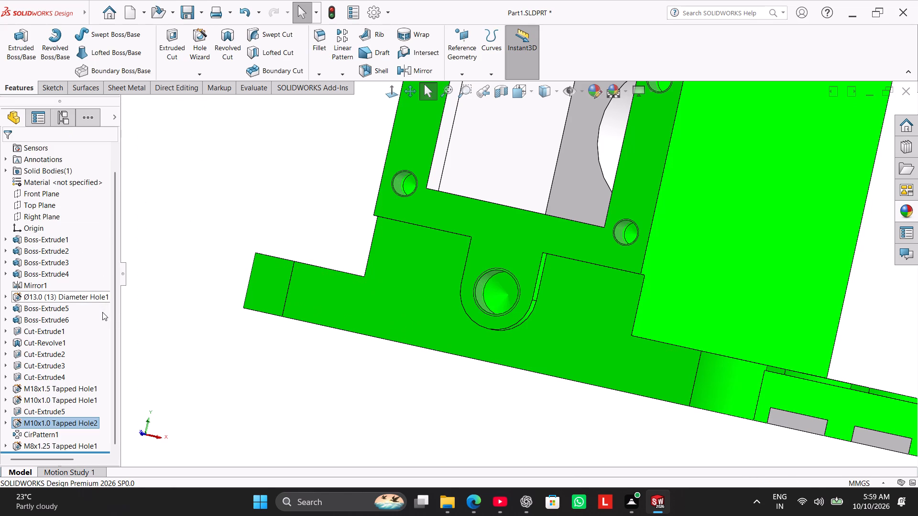
Edit the M8x1.25 tapped holes on the rectangular pad and remove their near side countersink.
{"action": "right_click", "coordinate": [68, 447]}
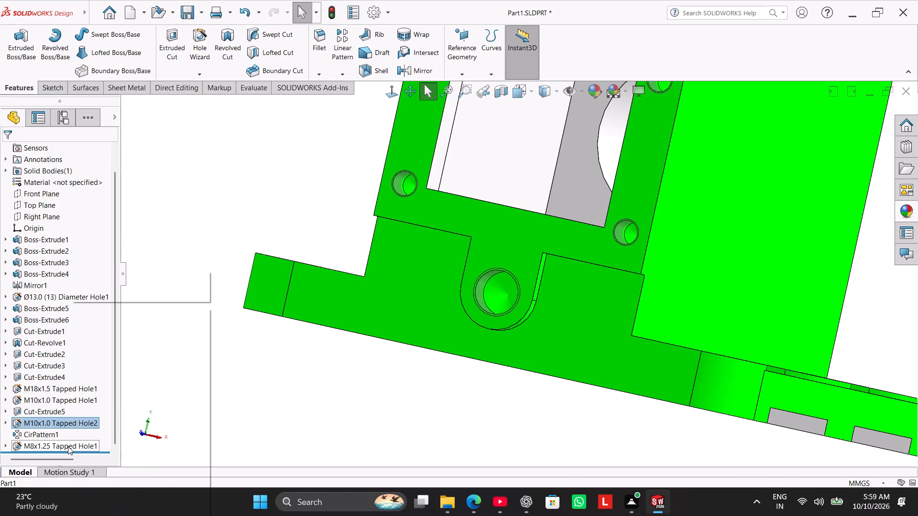
{"action": "left_click", "coordinate": [79, 280]}
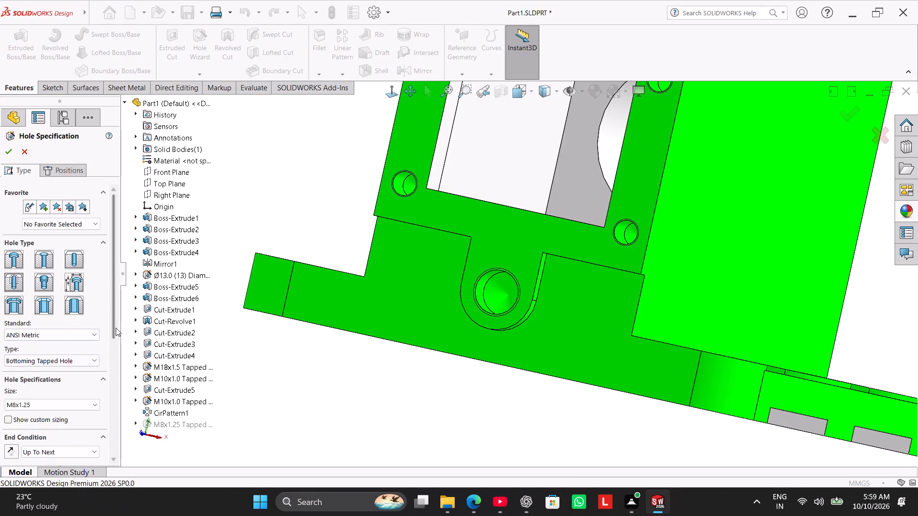
{"action": "left_click_drag", "start_coordinate": [114, 320], "coordinate": [114, 474]}
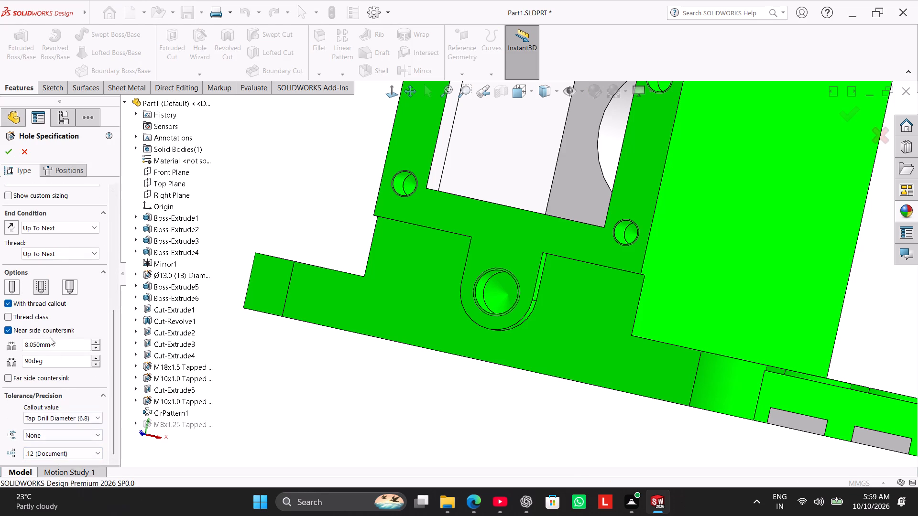
{"action": "left_click", "coordinate": [48, 333]}
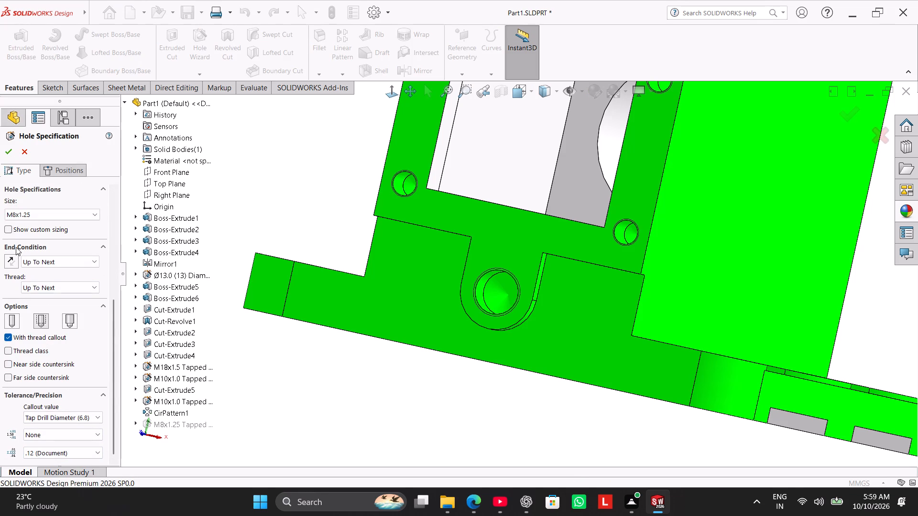
{"action": "left_click", "coordinate": [7, 150]}
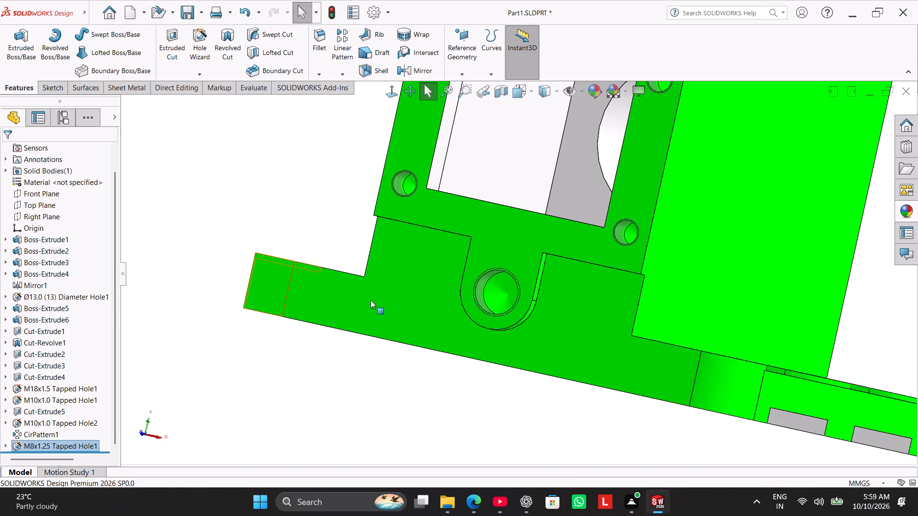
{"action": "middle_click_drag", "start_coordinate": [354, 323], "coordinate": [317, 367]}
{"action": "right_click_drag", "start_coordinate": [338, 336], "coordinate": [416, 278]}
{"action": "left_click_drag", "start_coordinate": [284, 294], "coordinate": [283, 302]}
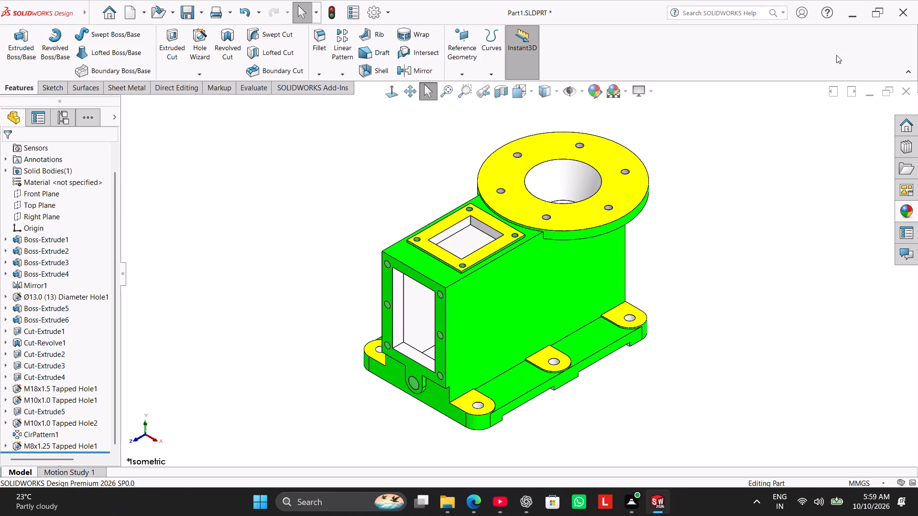
Start a sketch on the housing's long side face and draw a circle about 129 mm in diameter towards the front end.
{"action": "right_click", "coordinate": [547, 283]}
{"action": "left_click", "coordinate": [575, 266]}
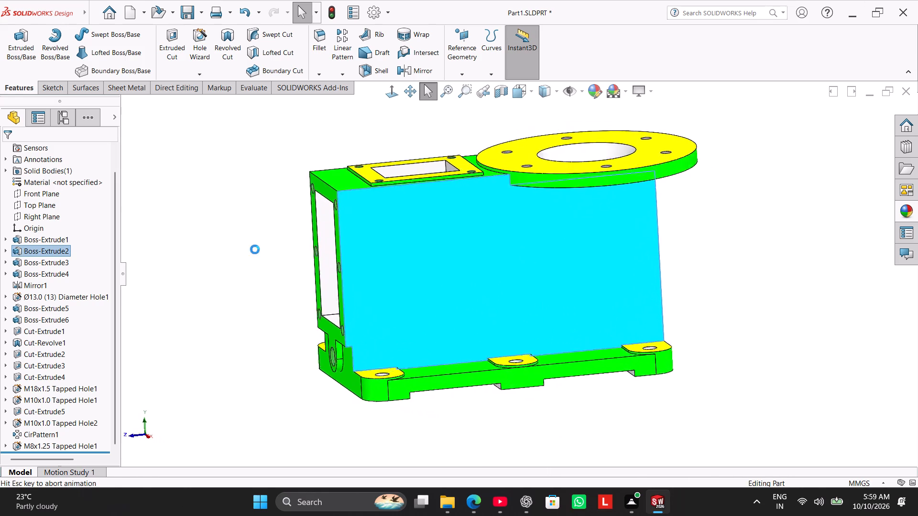
{"action": "left_click", "coordinate": [98, 36]}
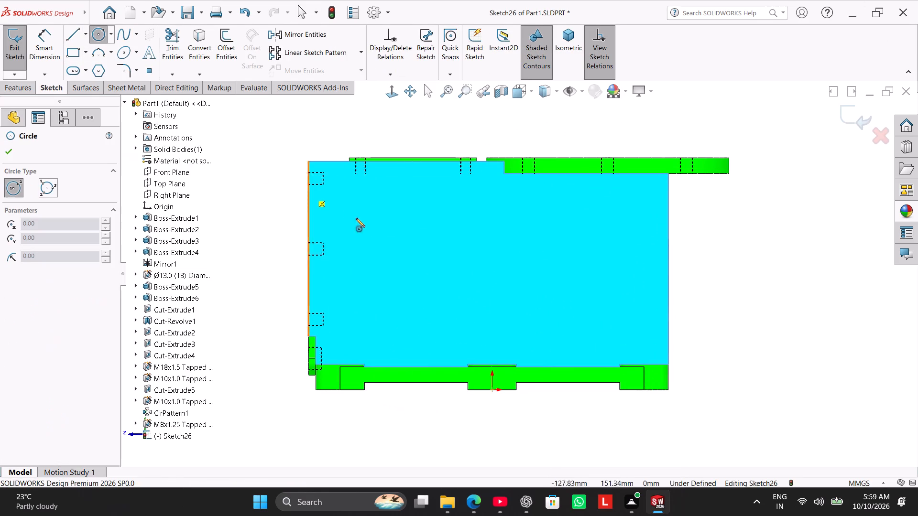
{"action": "left_click", "coordinate": [415, 259]}
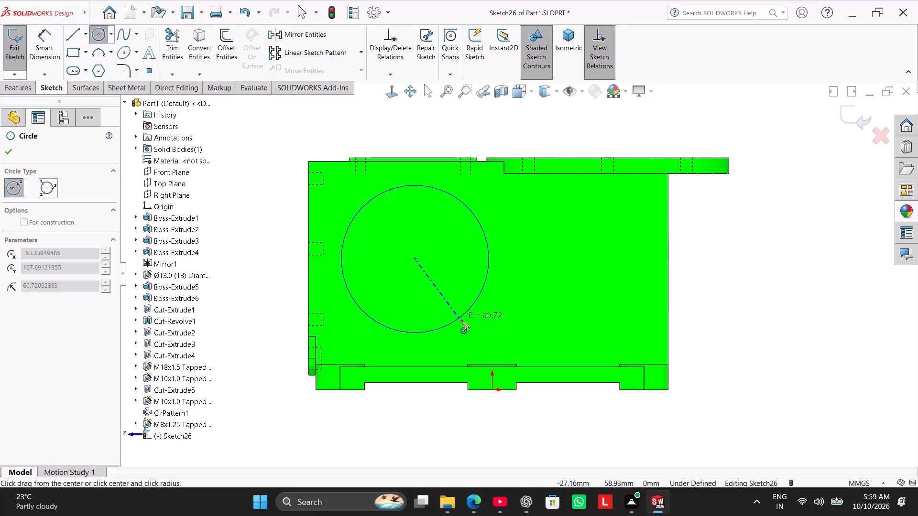
{"action": "left_click", "coordinate": [462, 322]}
{"action": "right_click", "coordinate": [251, 223]}
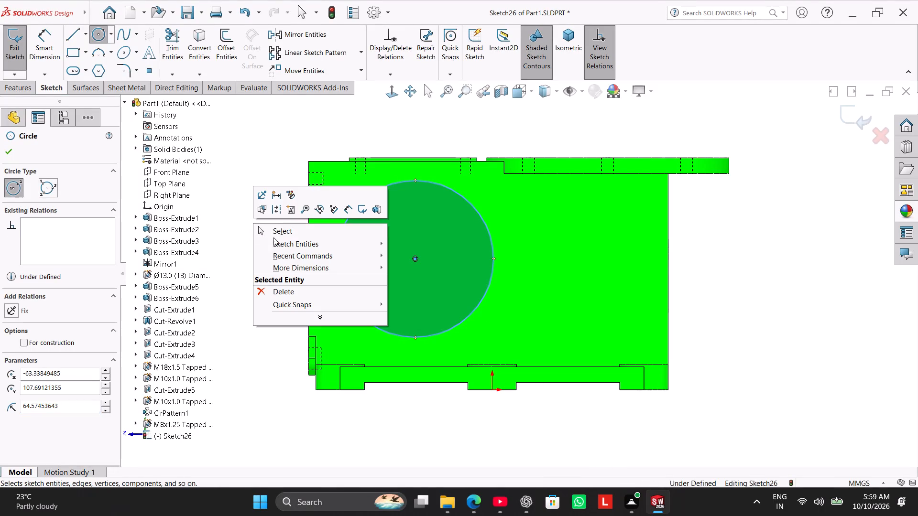
{"action": "left_click", "coordinate": [277, 230]}
Dimension the circle's diameter and set it to 120 mm.
{"action": "left_click", "coordinate": [43, 36]}
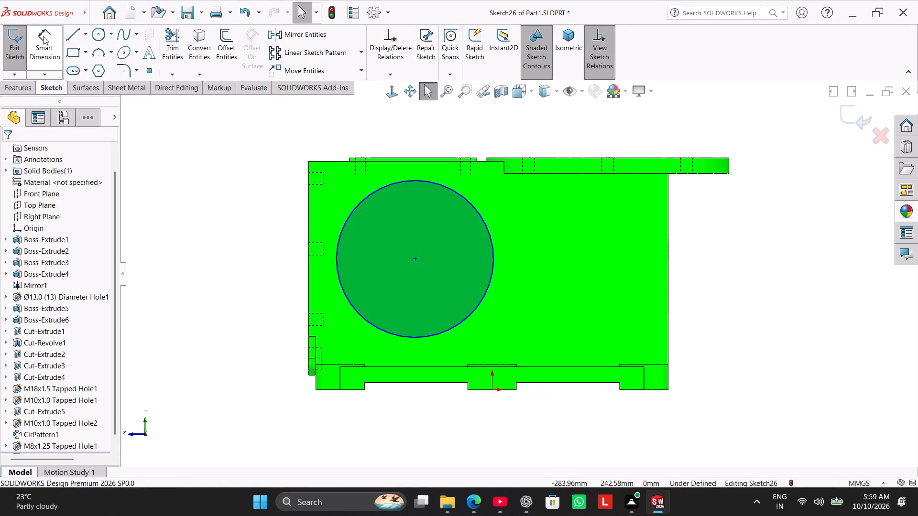
{"action": "left_click", "coordinate": [368, 196]}
{"action": "left_click", "coordinate": [242, 143]}
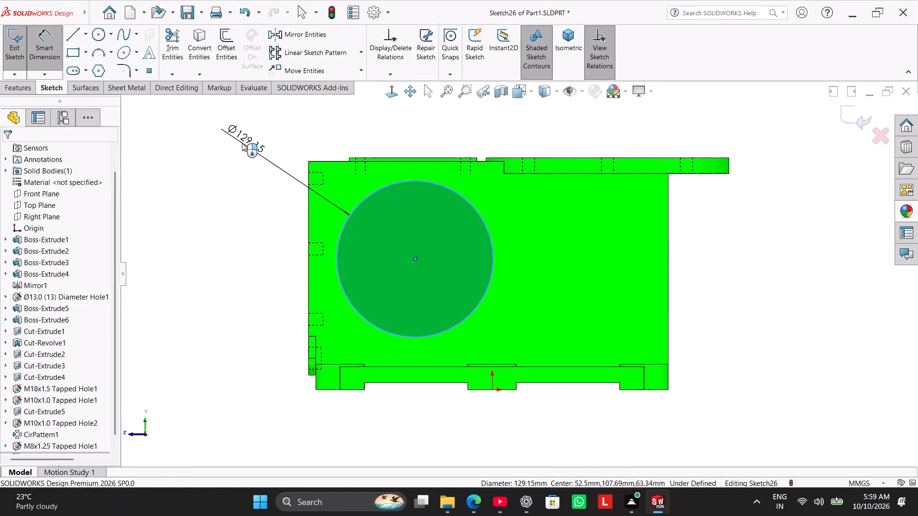
{"action": "key", "text": "1"}
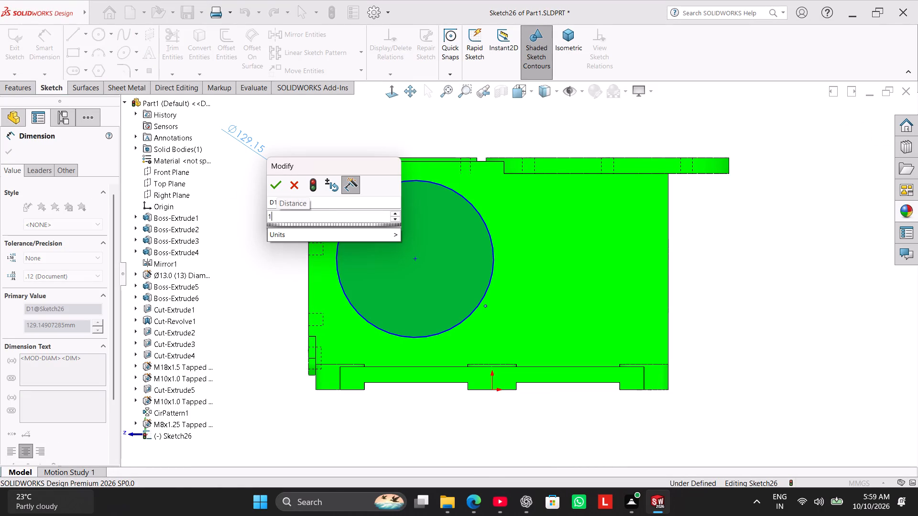
{"action": "type", "text": "20"}
{"action": "key", "text": "Return"}
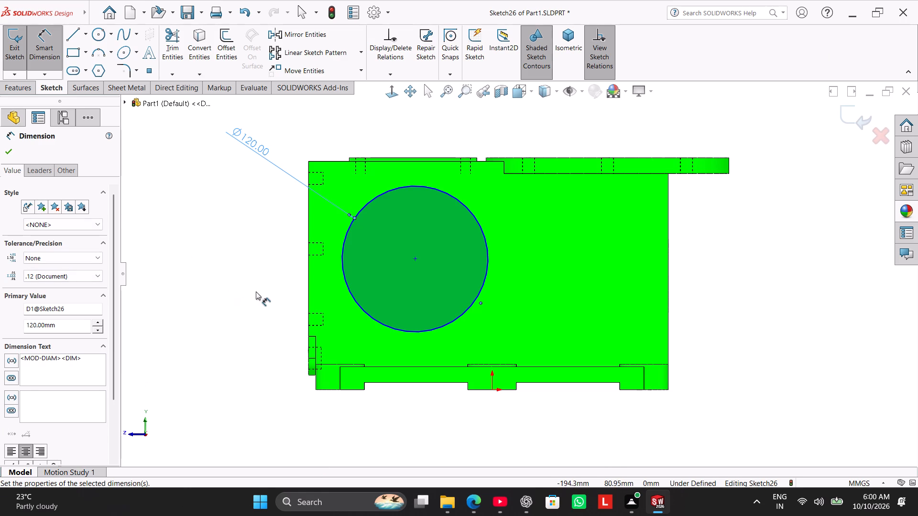
Dimension the circle's centre 86 mm from the housing's front vertical edge and 94 mm above the base's bottom edge.
{"action": "left_click", "coordinate": [308, 270]}
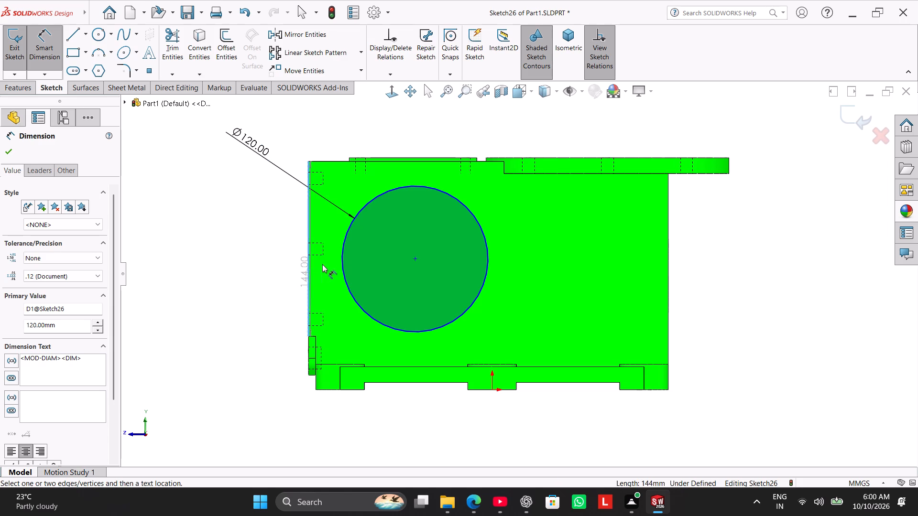
{"action": "left_click", "coordinate": [415, 259]}
{"action": "left_click", "coordinate": [381, 137]}
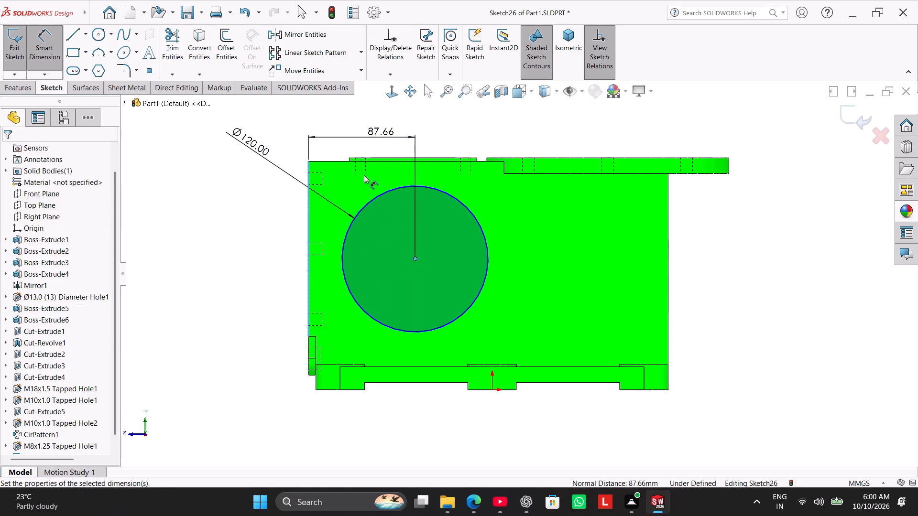
{"action": "type", "text": "86"}
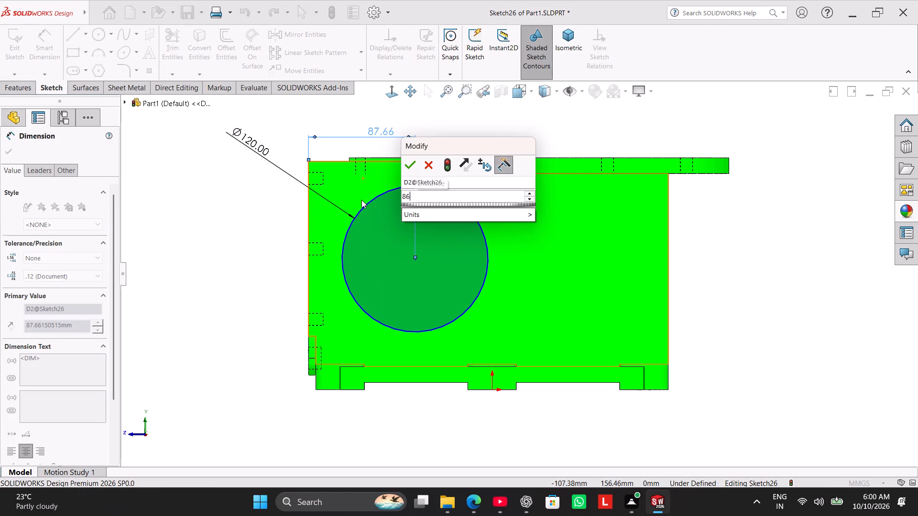
{"action": "key", "text": "Return"}
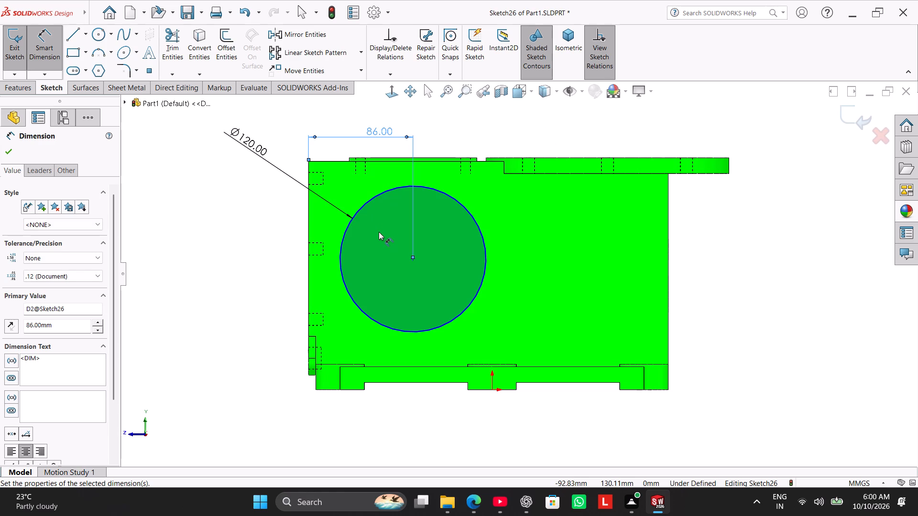
{"action": "left_click", "coordinate": [413, 260]}
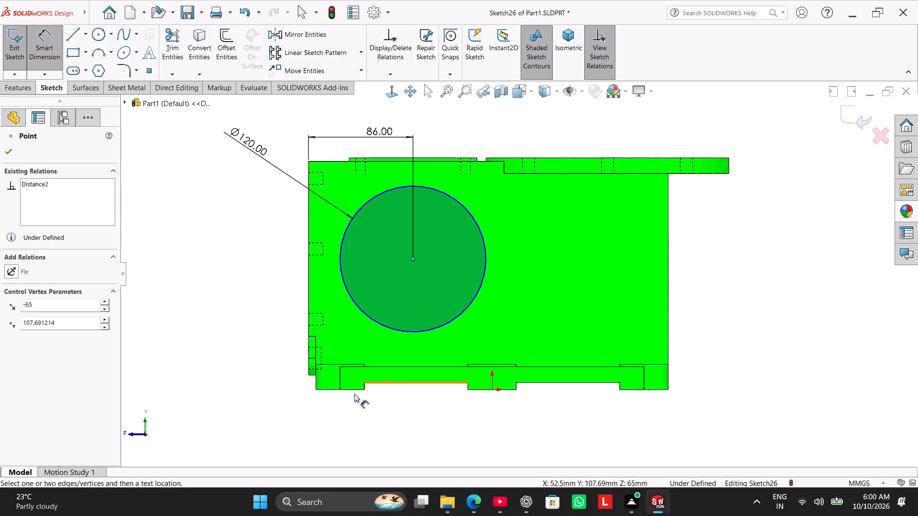
{"action": "left_click", "coordinate": [357, 391]}
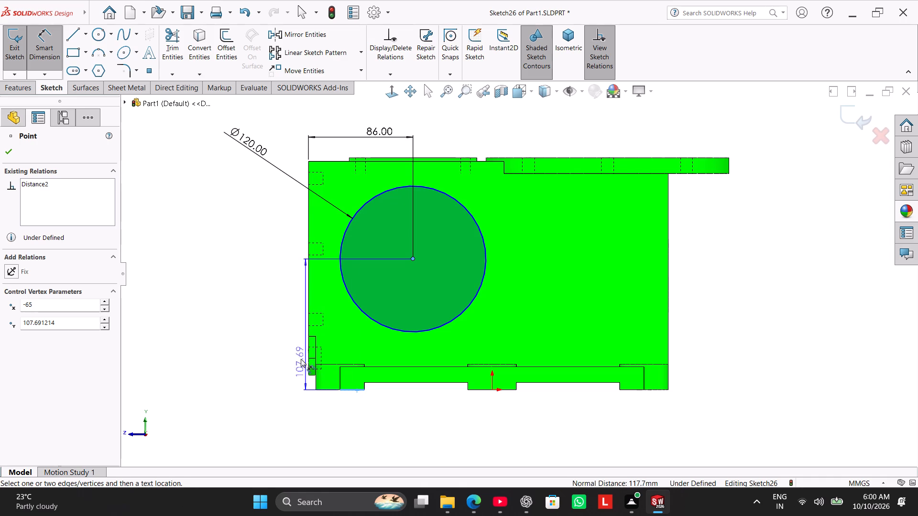
{"action": "left_click", "coordinate": [280, 329]}
{"action": "type", "text": "94"}
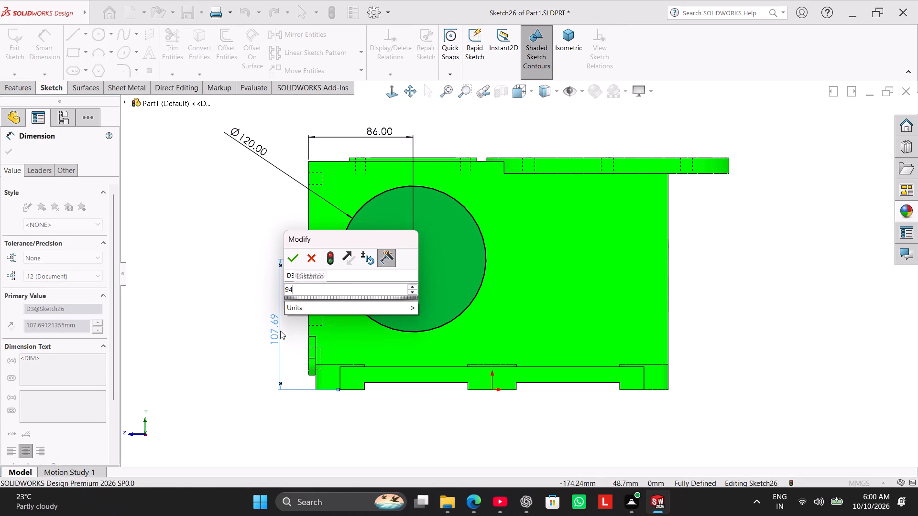
{"action": "key", "text": "Return"}
{"action": "right_click", "coordinate": [245, 330]}
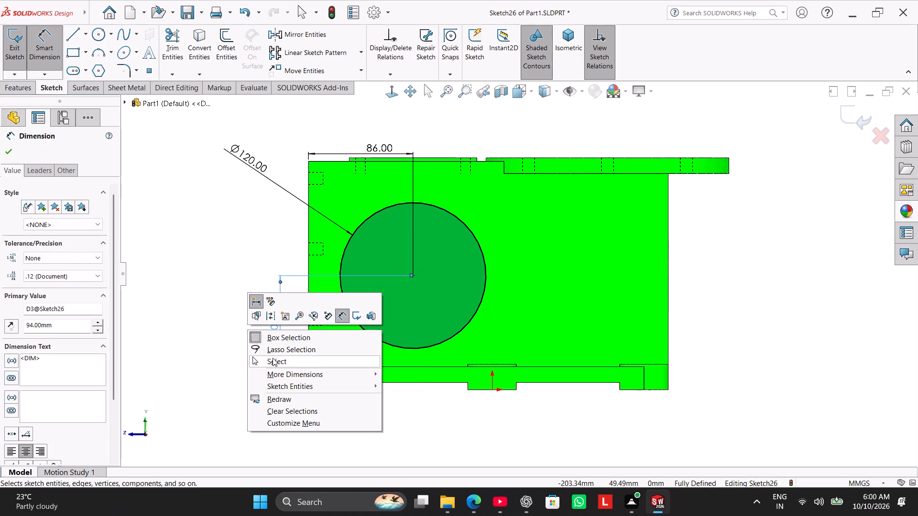
{"action": "left_click", "coordinate": [273, 358]}
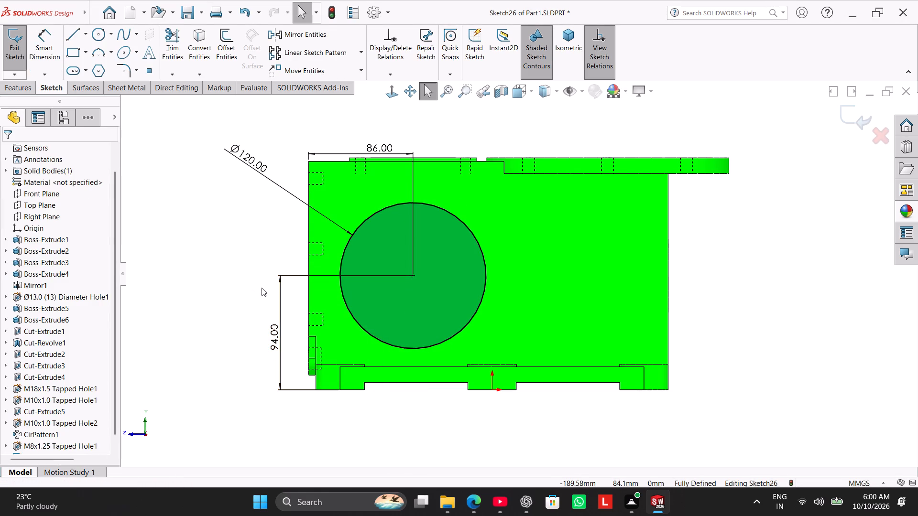
Extrude the 120 mm circle as a merged boss, blind 3 mm outward from the side face and 16 mm inward in Direction 2.
{"action": "middle_click_drag", "start_coordinate": [262, 288], "coordinate": [295, 342]}
{"action": "left_click", "coordinate": [22, 86]}
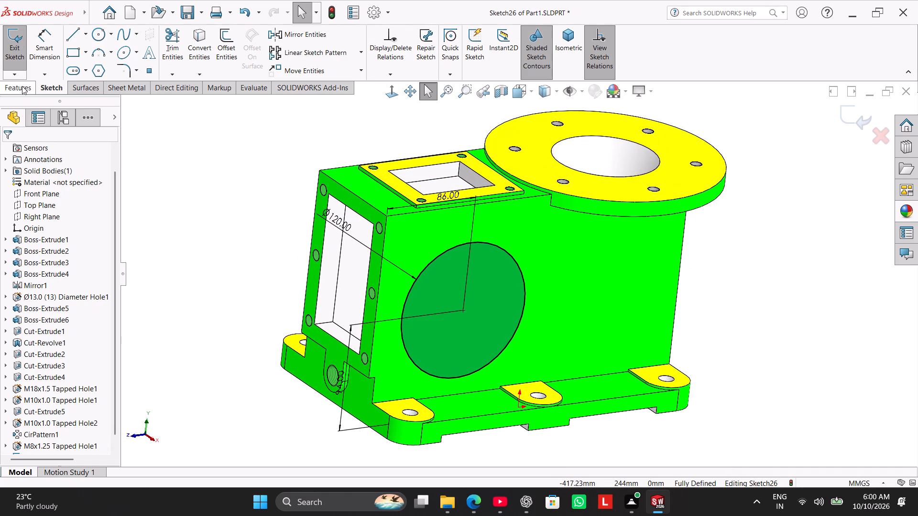
{"action": "left_click", "coordinate": [26, 50]}
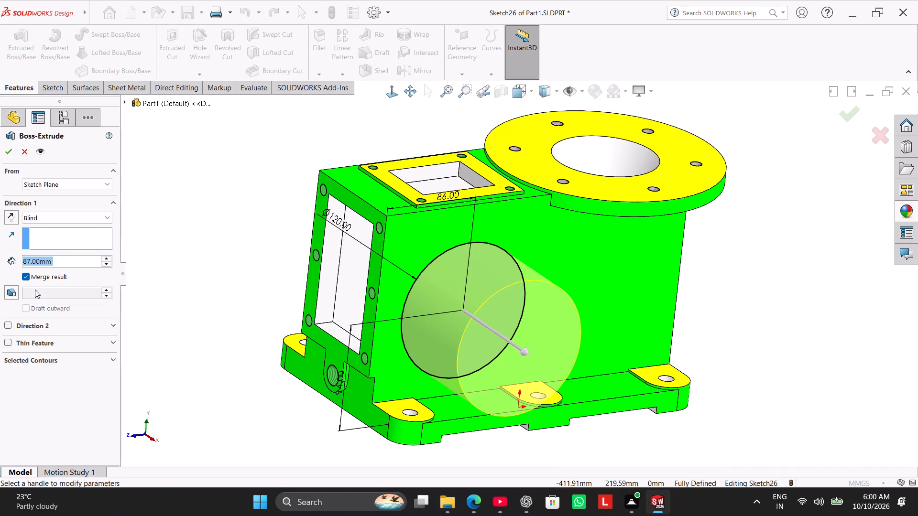
{"action": "left_click", "coordinate": [16, 325]}
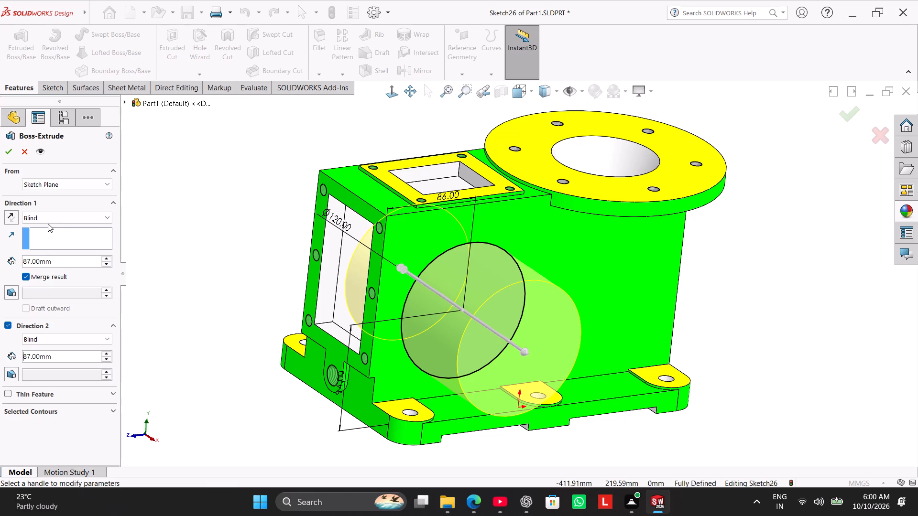
{"action": "double_click", "coordinate": [60, 262]}
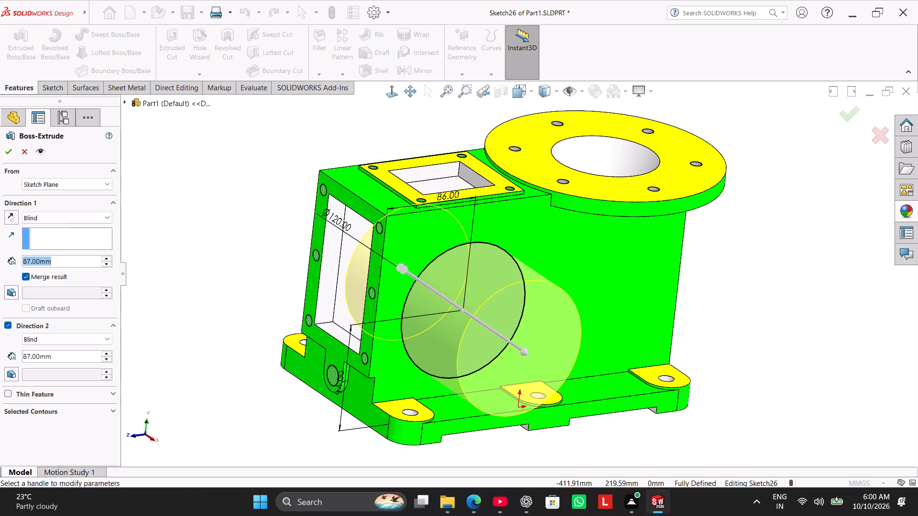
{"action": "key", "text": "3"}
{"action": "key", "text": "Return"}
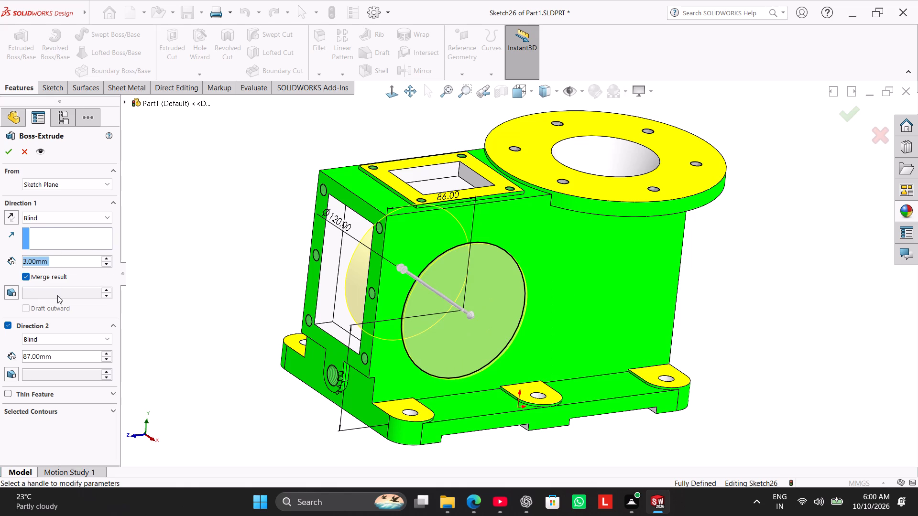
{"action": "double_click", "coordinate": [71, 354]}
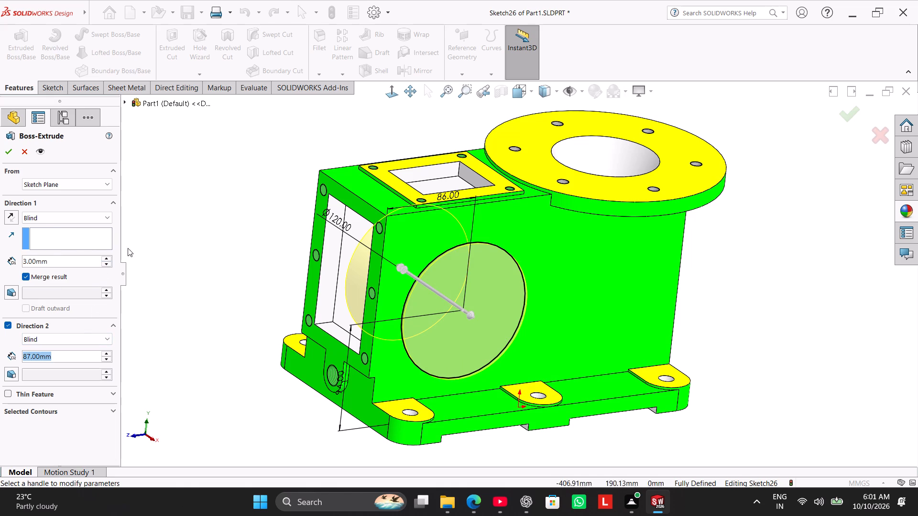
{"action": "middle_click_drag", "start_coordinate": [181, 254], "coordinate": [215, 305]}
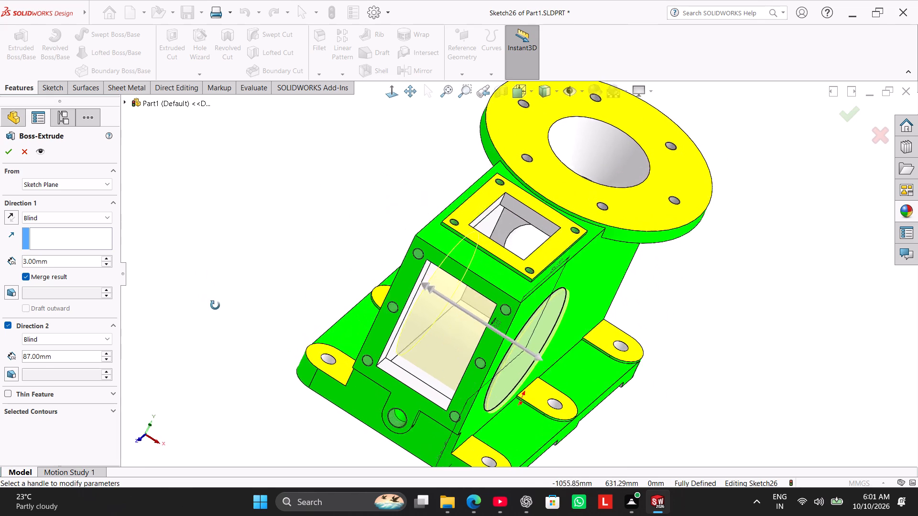
{"action": "middle_click_drag", "start_coordinate": [215, 305], "coordinate": [226, 333]}
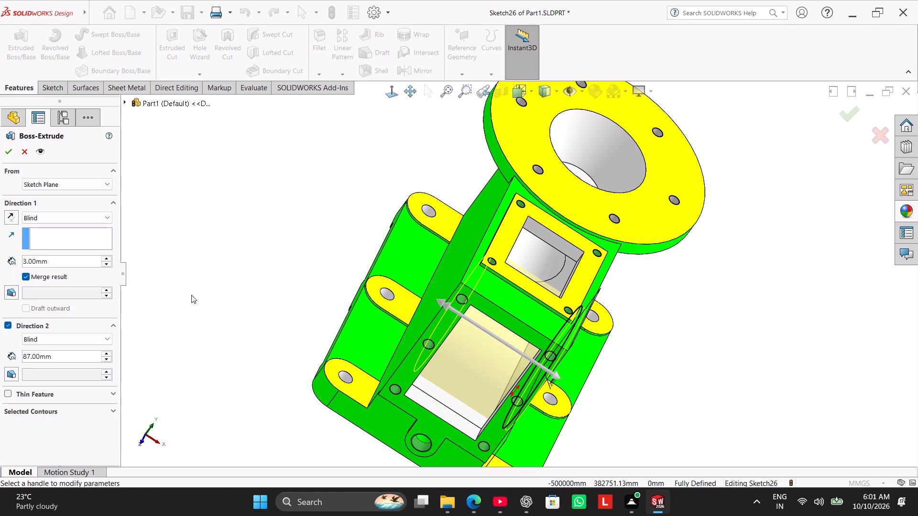
{"action": "double_click", "coordinate": [70, 355]}
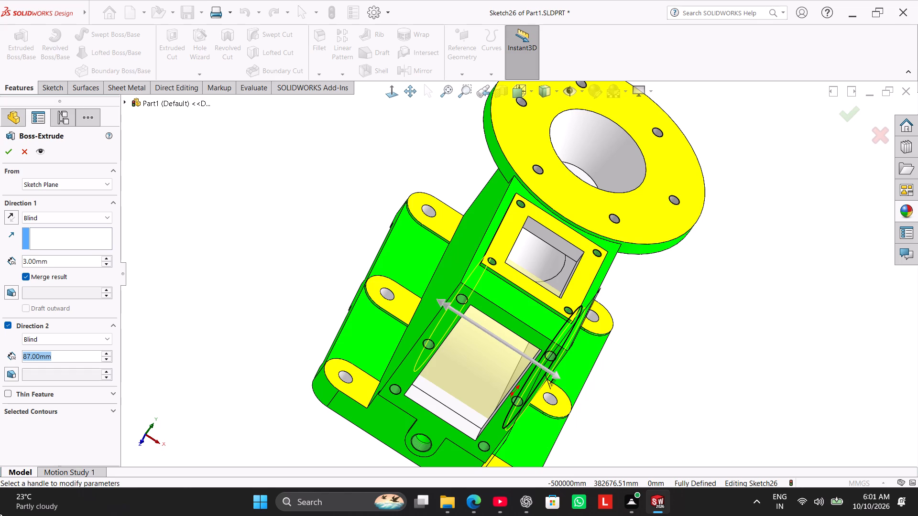
{"action": "key", "text": "1"}
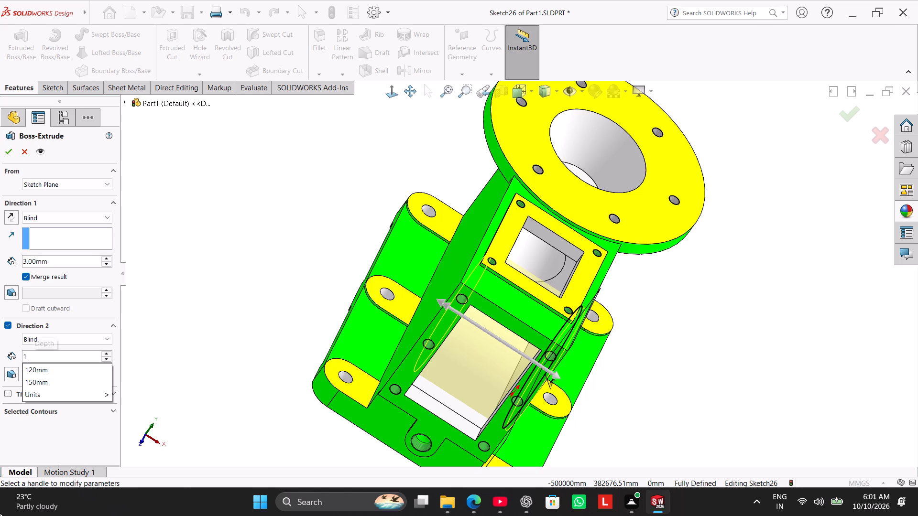
{"action": "key", "text": "6"}
{"action": "key", "text": "Return"}
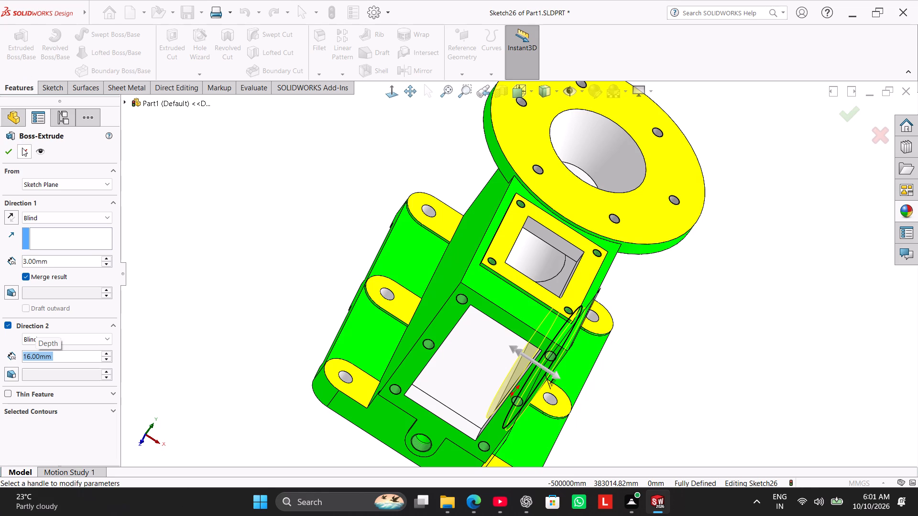
{"action": "left_click", "coordinate": [6, 154]}
{"action": "left_click", "coordinate": [224, 195]}
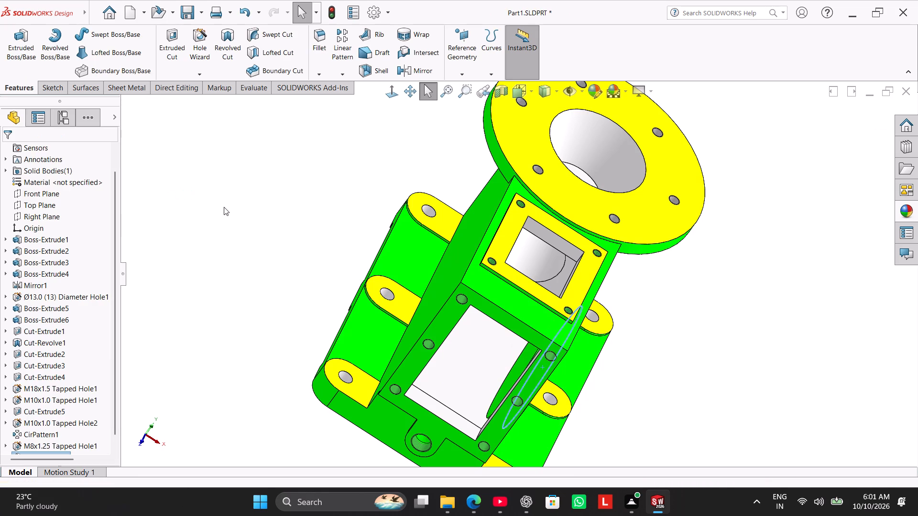
Measure the circular boss's cylindrical side face and its inner end face through the housing's rectangular front opening.
{"action": "middle_click_drag", "start_coordinate": [281, 227], "coordinate": [296, 241]}
{"action": "middle_click_drag", "start_coordinate": [296, 241], "coordinate": [304, 222]}
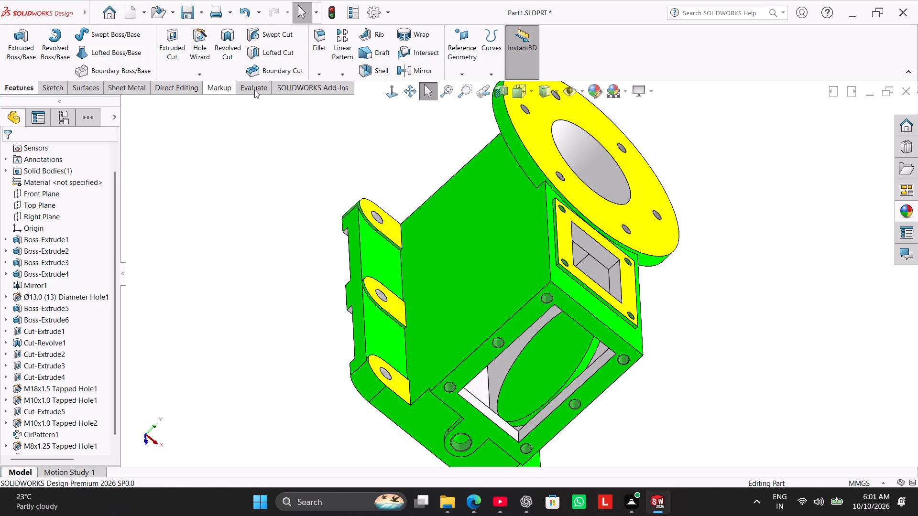
{"action": "left_click", "coordinate": [529, 382]}
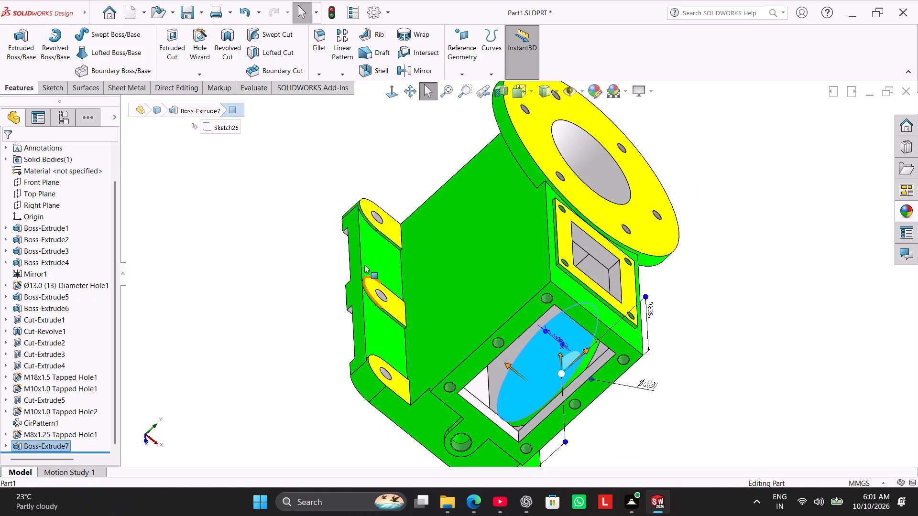
{"action": "left_click", "coordinate": [294, 316]}
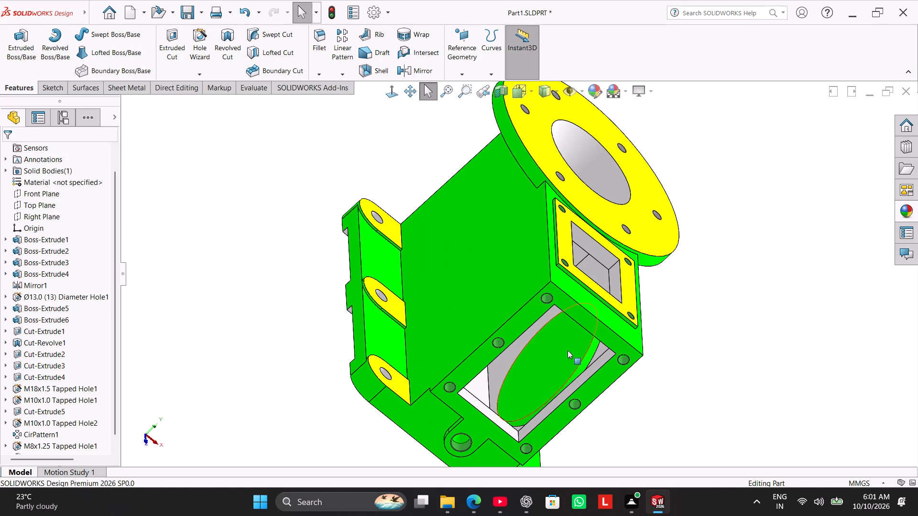
{"action": "scroll", "coordinate": [613, 349], "scroll_direction": "down", "scroll_amount": 3}
{"action": "left_click", "coordinate": [561, 340]}
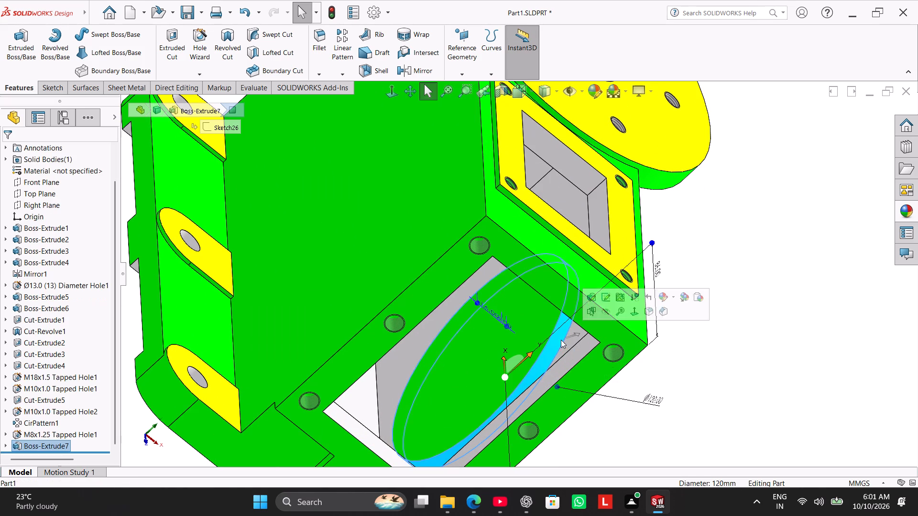
{"action": "left_click", "coordinate": [255, 89]}
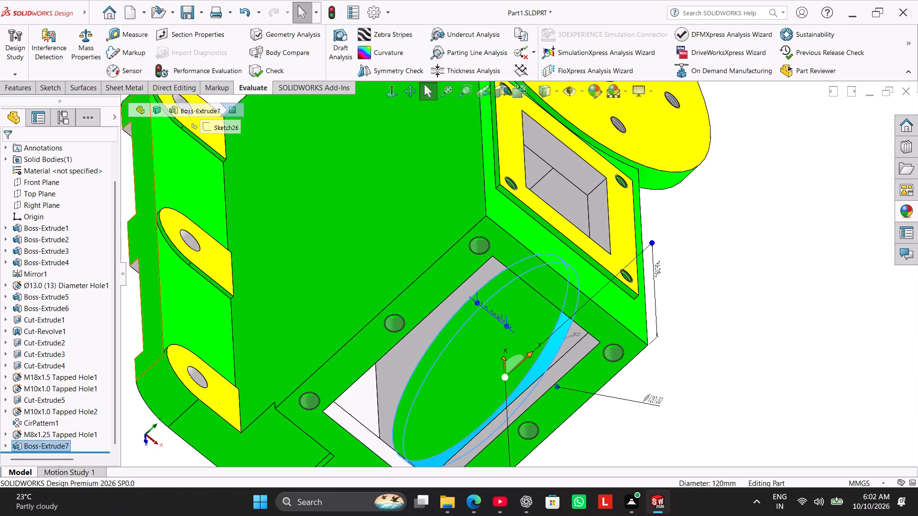
{"action": "left_click", "coordinate": [123, 39]}
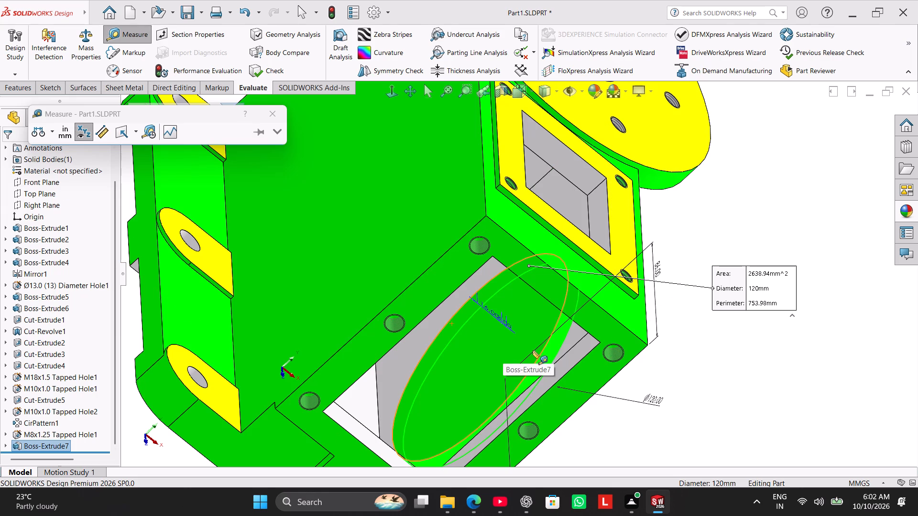
{"action": "left_click", "coordinate": [549, 348]}
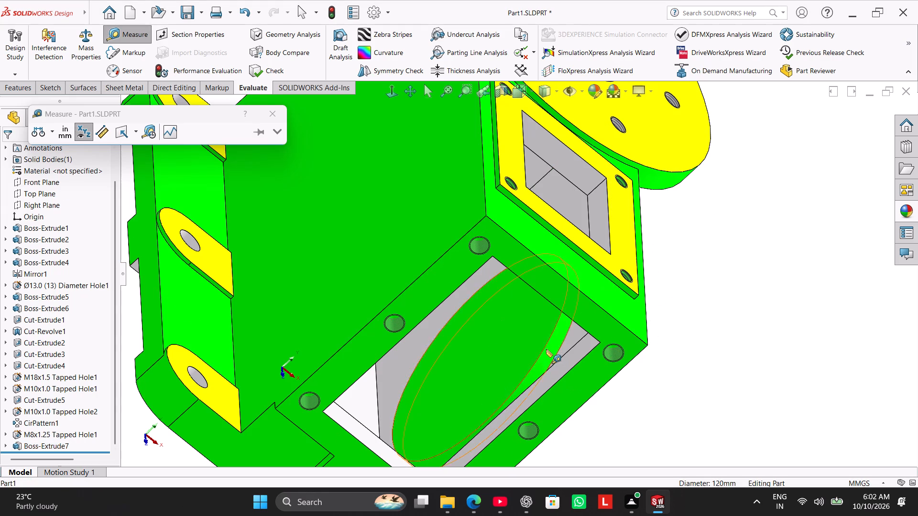
{"action": "left_click", "coordinate": [551, 349]}
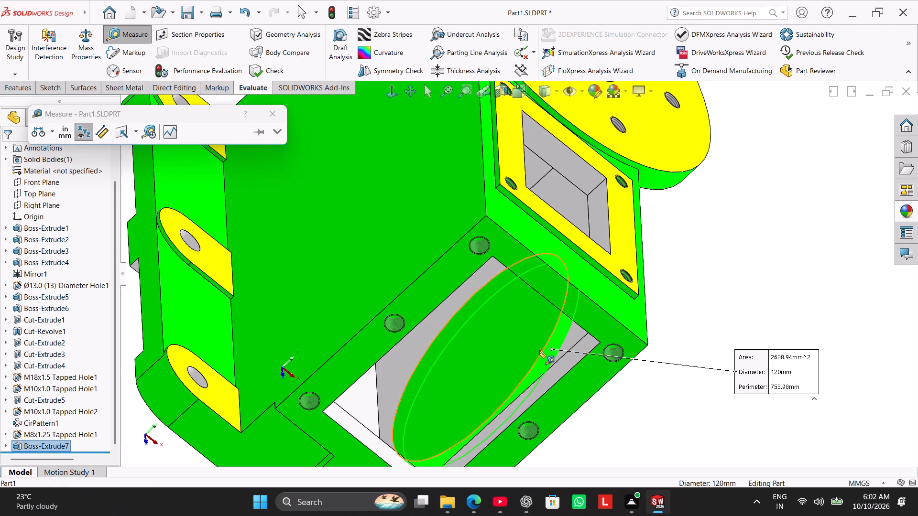
{"action": "left_click", "coordinate": [535, 350]}
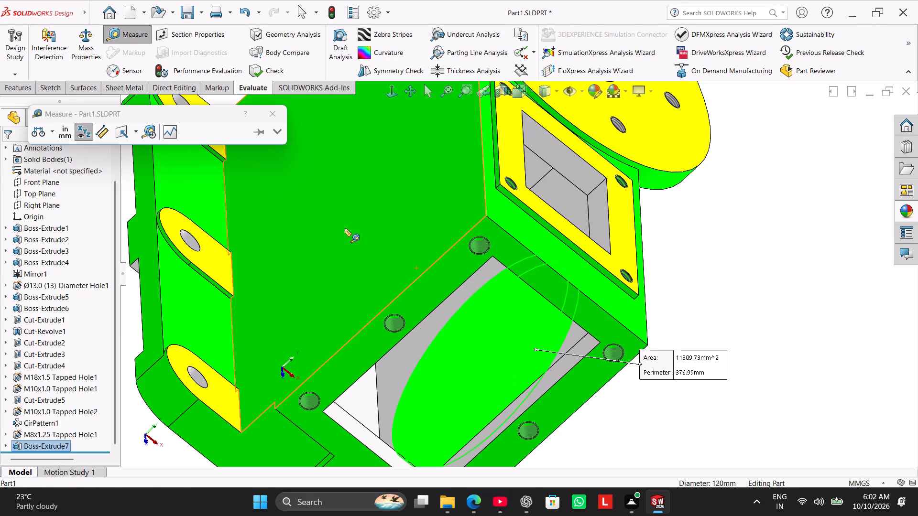
{"action": "left_click", "coordinate": [274, 132]}
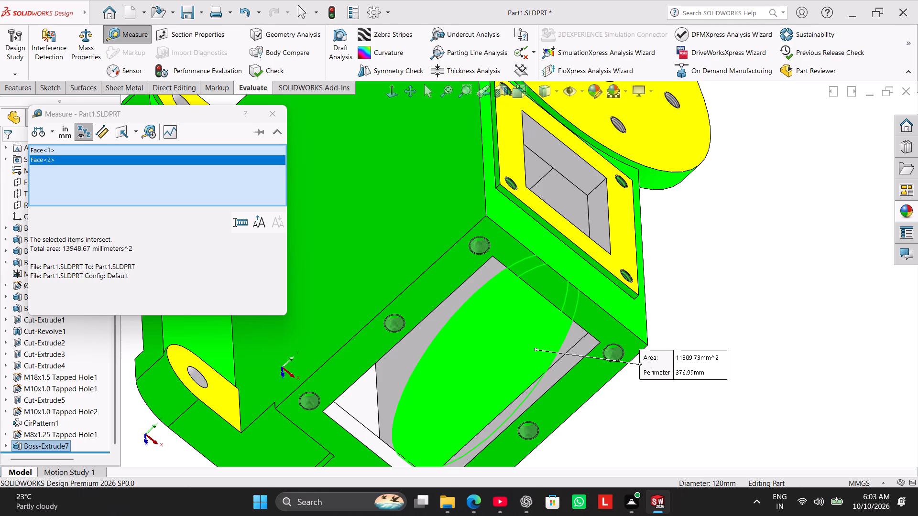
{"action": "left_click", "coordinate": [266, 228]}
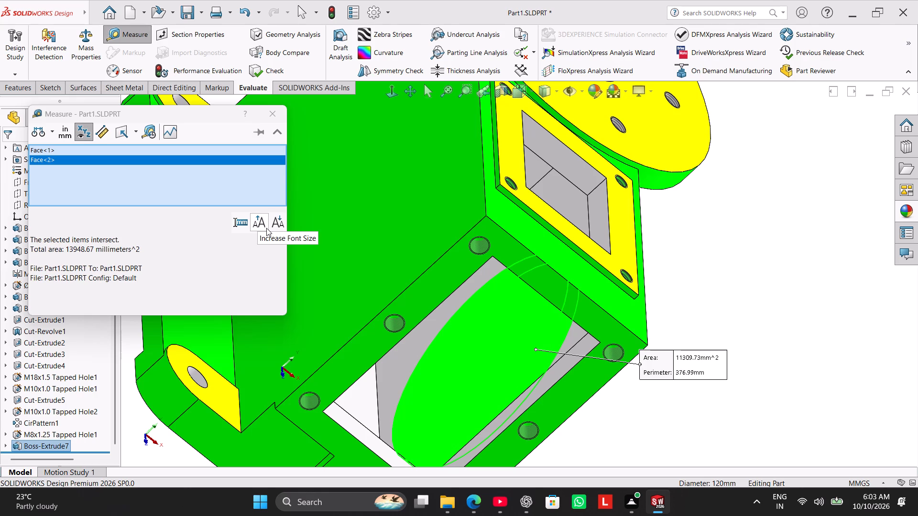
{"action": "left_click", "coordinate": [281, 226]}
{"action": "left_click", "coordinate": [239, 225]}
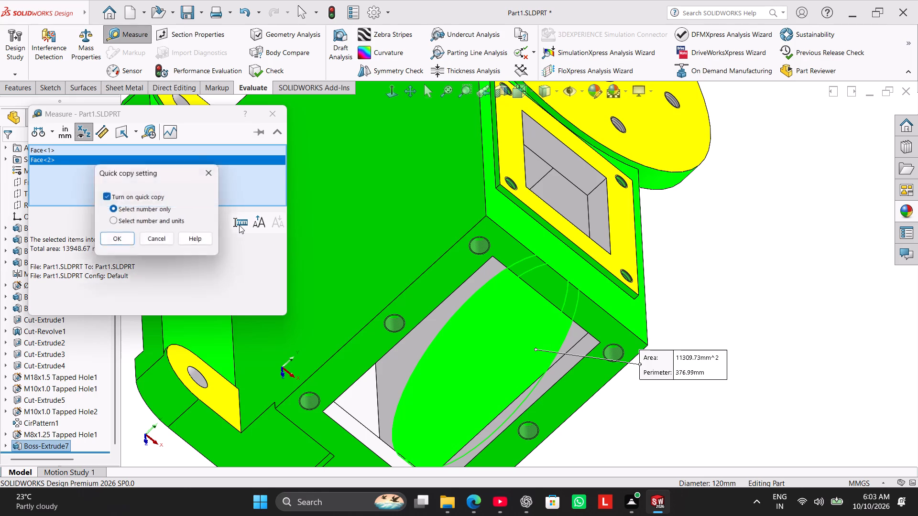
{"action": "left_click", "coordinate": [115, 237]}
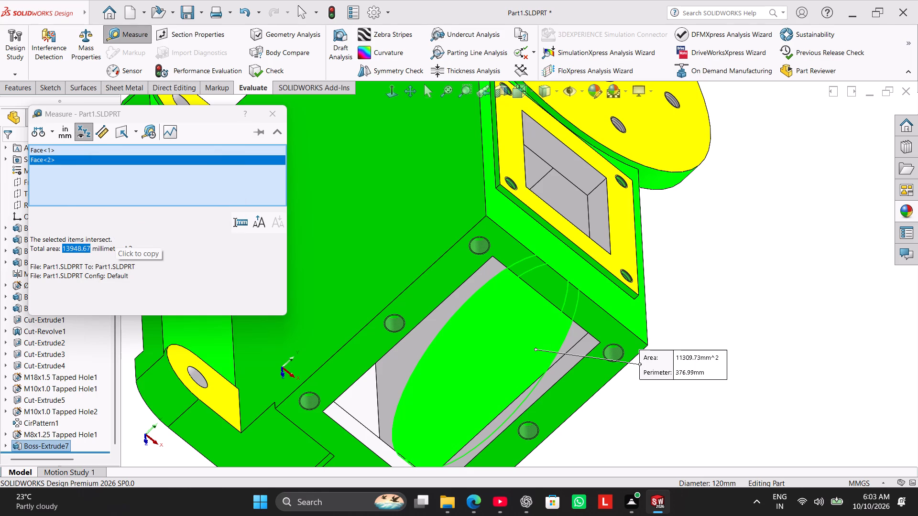
Clear the measured selection and measure the distance between the boss's inner end face and the adjacent inner side wall of the cavity.
{"action": "left_click", "coordinate": [181, 290]}
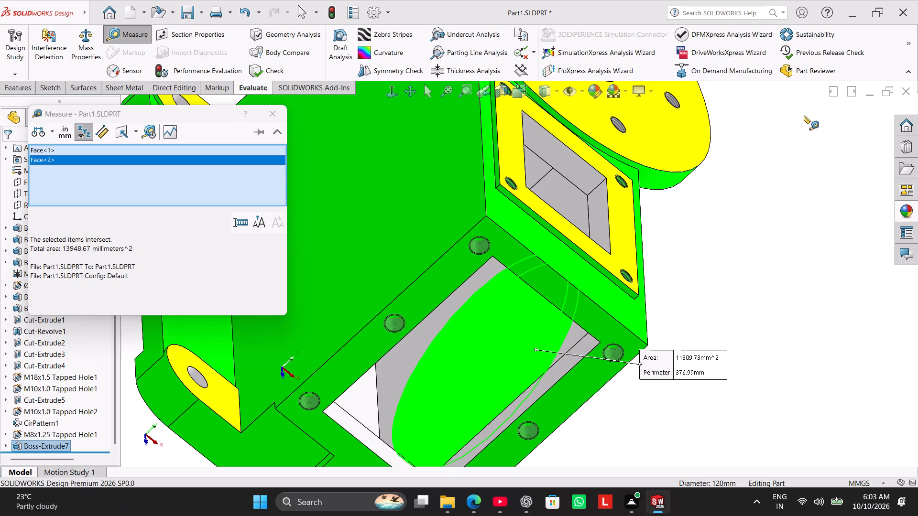
{"action": "right_click", "coordinate": [241, 178]}
{"action": "left_click", "coordinate": [267, 183]}
{"action": "left_click", "coordinate": [491, 333]}
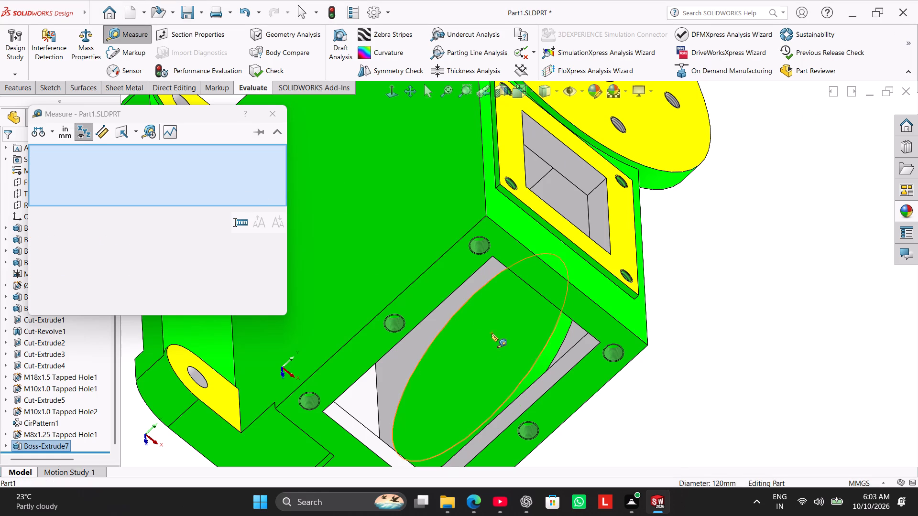
{"action": "scroll", "coordinate": [566, 335], "scroll_direction": "down", "scroll_amount": 7}
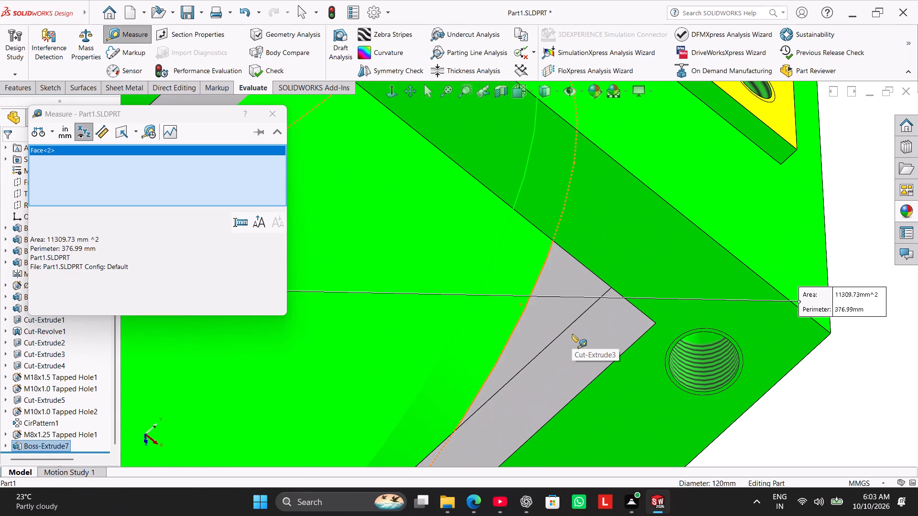
{"action": "left_click", "coordinate": [568, 301]}
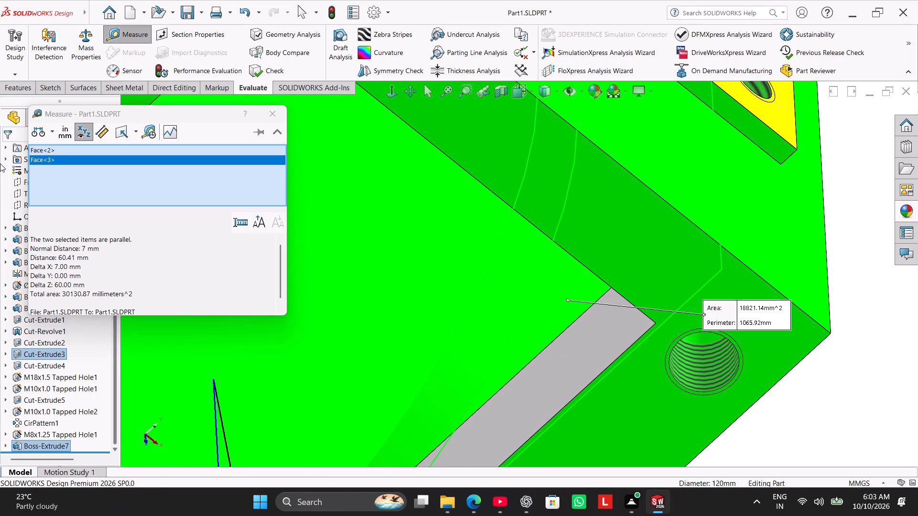
{"action": "left_click", "coordinate": [280, 115]}
Return to the isometric view and start a Hole Wizard ANSI Metric bottoming tapped hole with size M10x1.0.
{"action": "scroll", "coordinate": [404, 166], "scroll_direction": "up", "scroll_amount": 10}
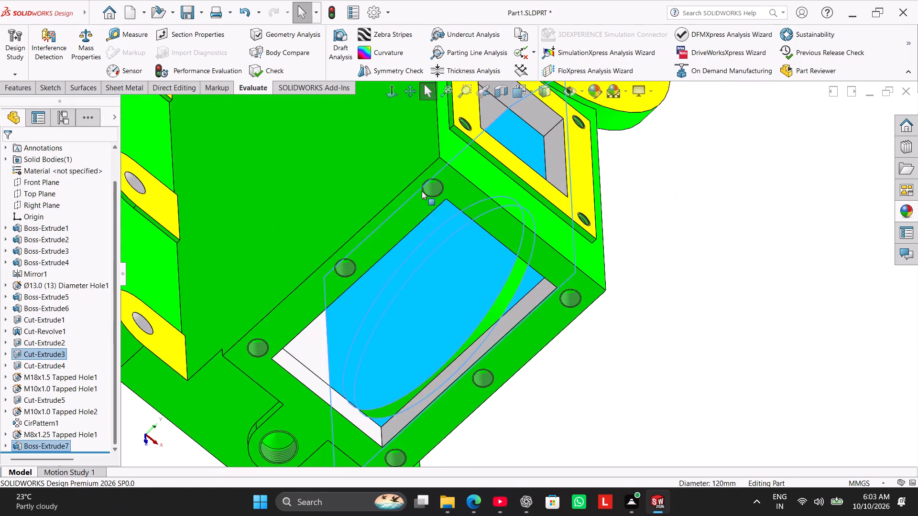
{"action": "scroll", "coordinate": [422, 191], "scroll_direction": "up", "scroll_amount": 6}
{"action": "left_click", "coordinate": [338, 225]}
{"action": "right_click_drag", "start_coordinate": [325, 243], "coordinate": [372, 200]}
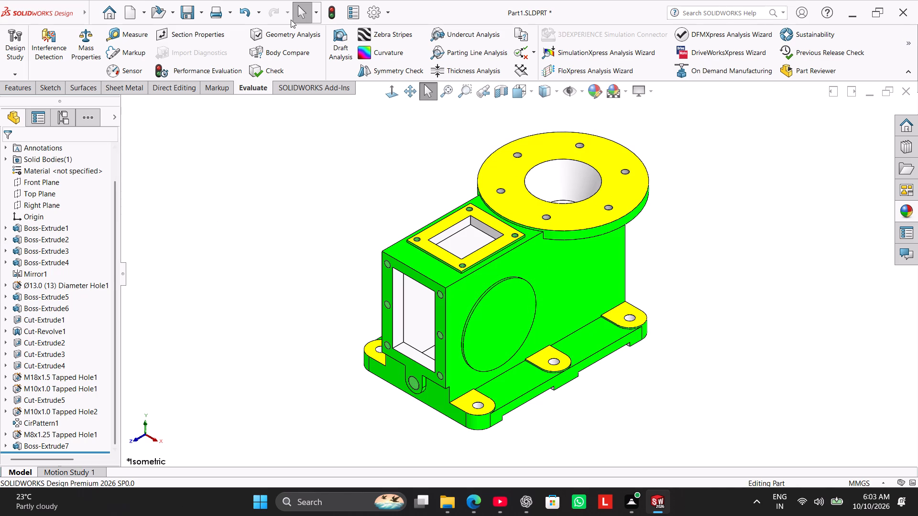
{"action": "left_click", "coordinate": [25, 87]}
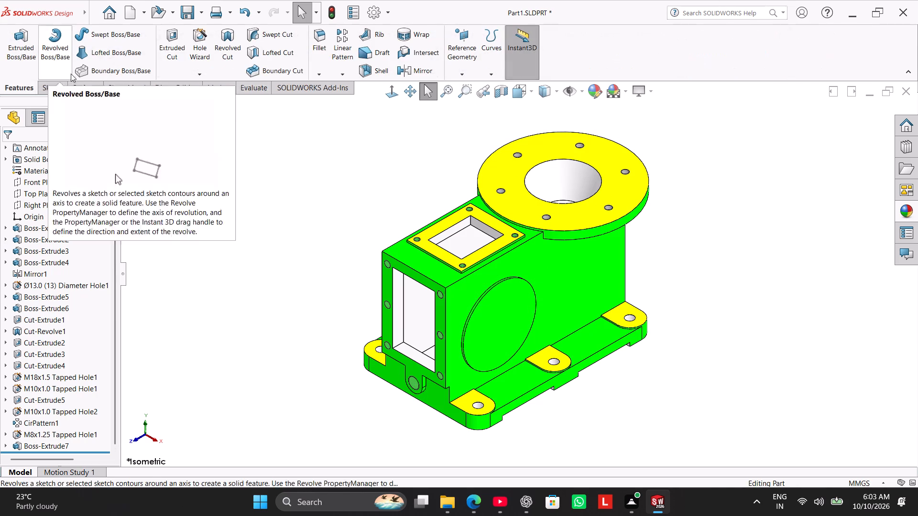
{"action": "left_click", "coordinate": [204, 43]}
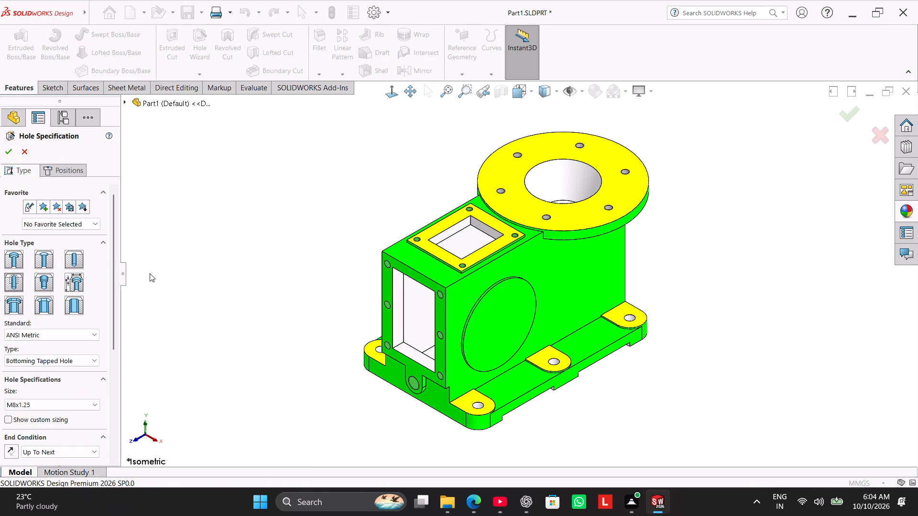
{"action": "left_click_drag", "start_coordinate": [115, 247], "coordinate": [114, 305]}
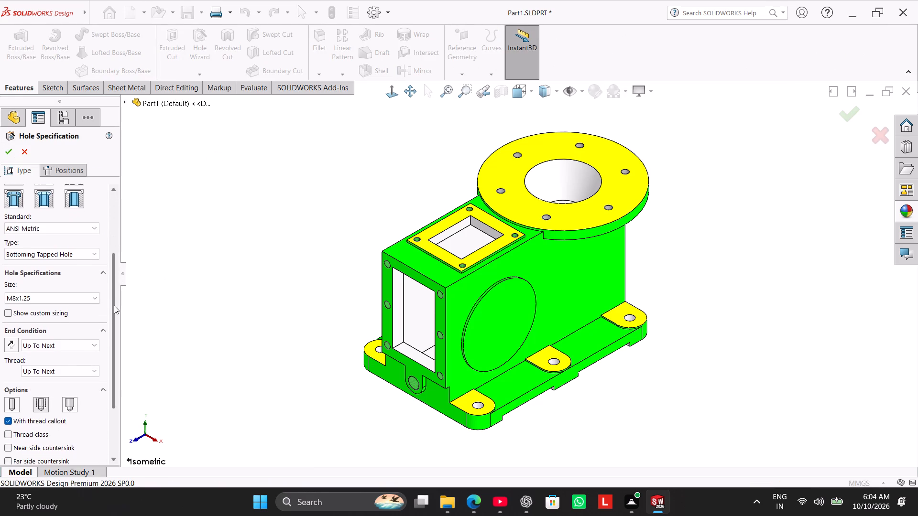
{"action": "left_click_drag", "start_coordinate": [114, 305], "coordinate": [98, 362]}
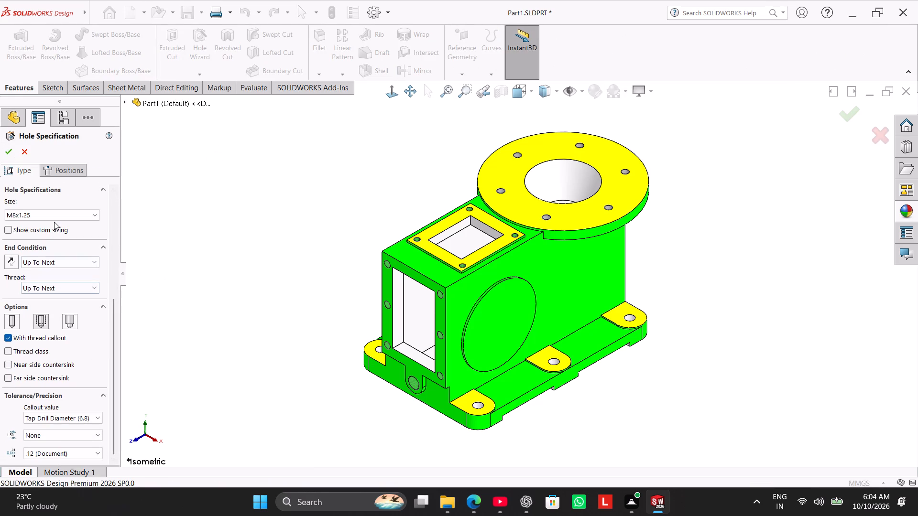
{"action": "left_click", "coordinate": [57, 216]}
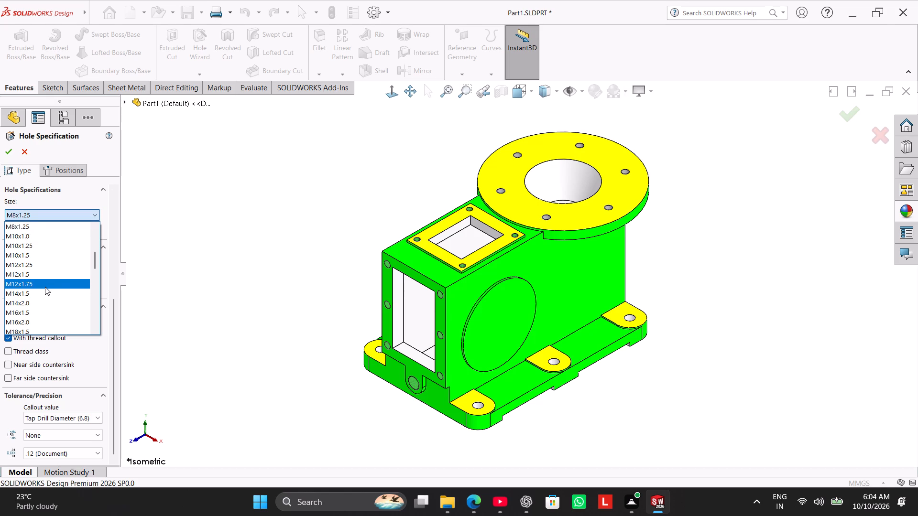
{"action": "left_click", "coordinate": [51, 236]}
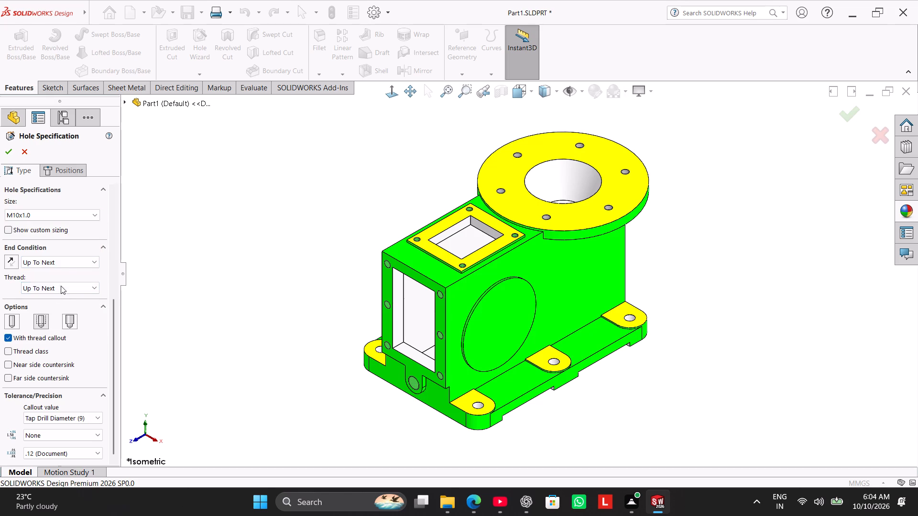
Show custom sizing, set the tapped hole to Blind 15 mm deep with 12 mm thread depth and cosmetic thread, and proceed to hole positioning.
{"action": "left_click", "coordinate": [65, 263]}
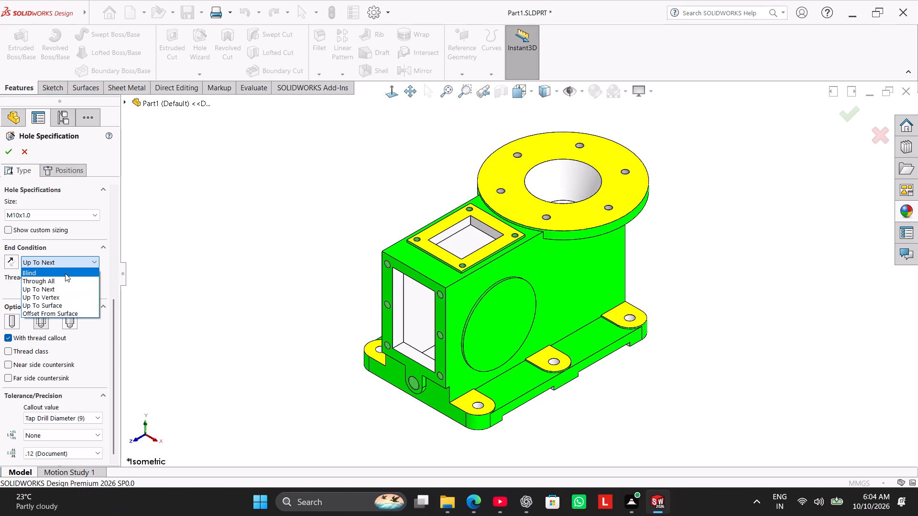
{"action": "left_click", "coordinate": [132, 245]}
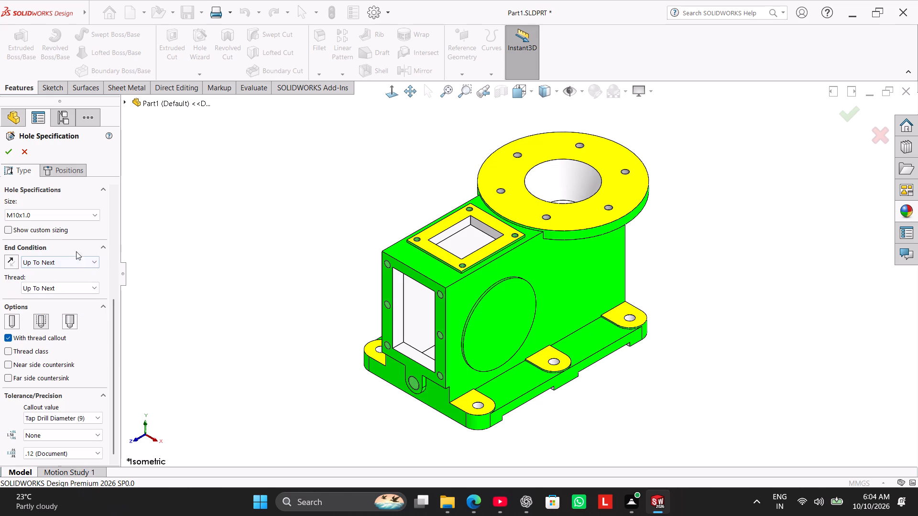
{"action": "left_click", "coordinate": [12, 229]}
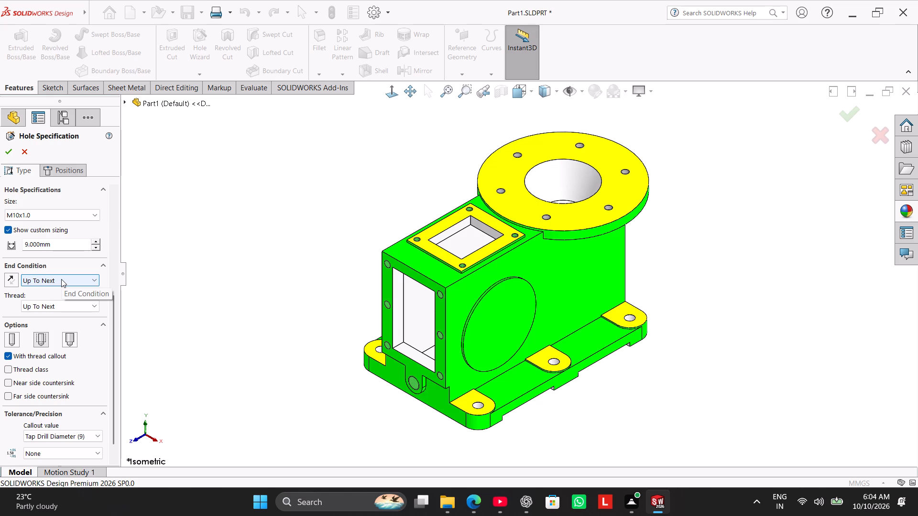
{"action": "left_click", "coordinate": [59, 280]}
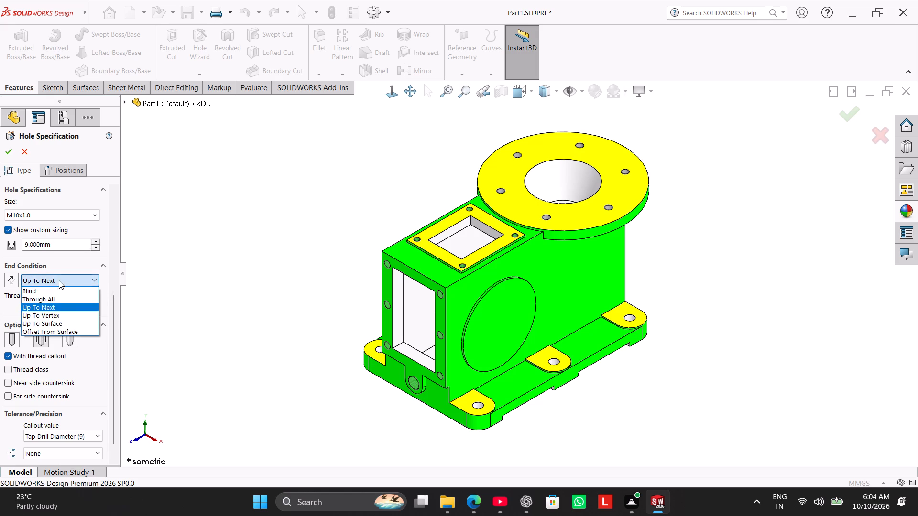
{"action": "left_click", "coordinate": [58, 287]}
{"action": "double_click", "coordinate": [55, 299]}
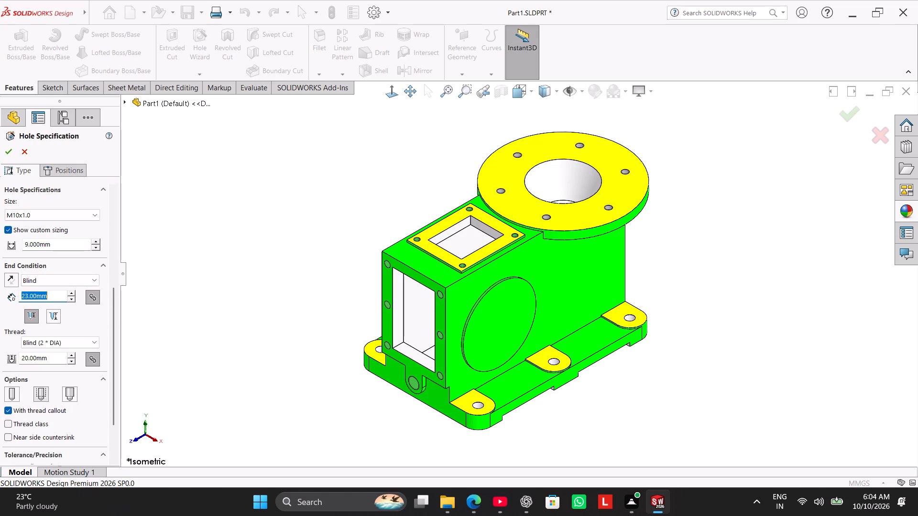
{"action": "type", "text": "15"}
{"action": "key", "text": "Return"}
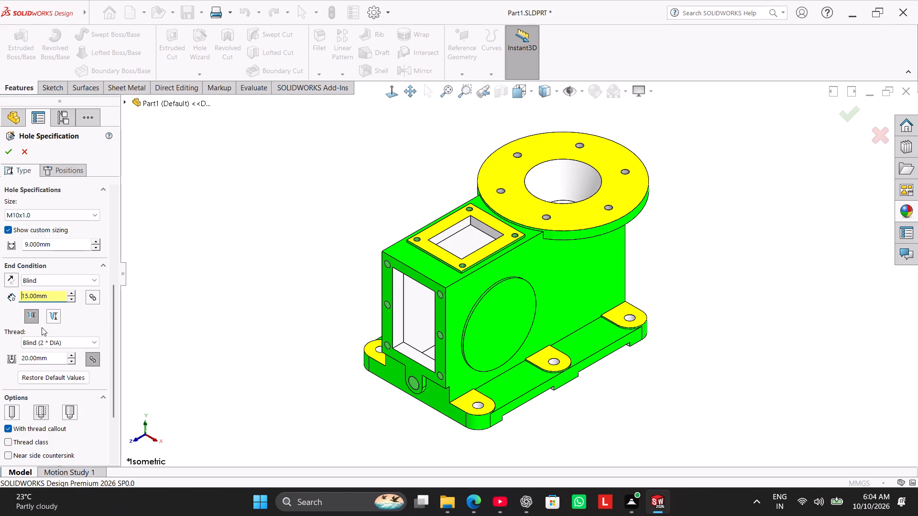
{"action": "double_click", "coordinate": [46, 361]}
{"action": "type", "text": "12"}
{"action": "key", "text": "Return"}
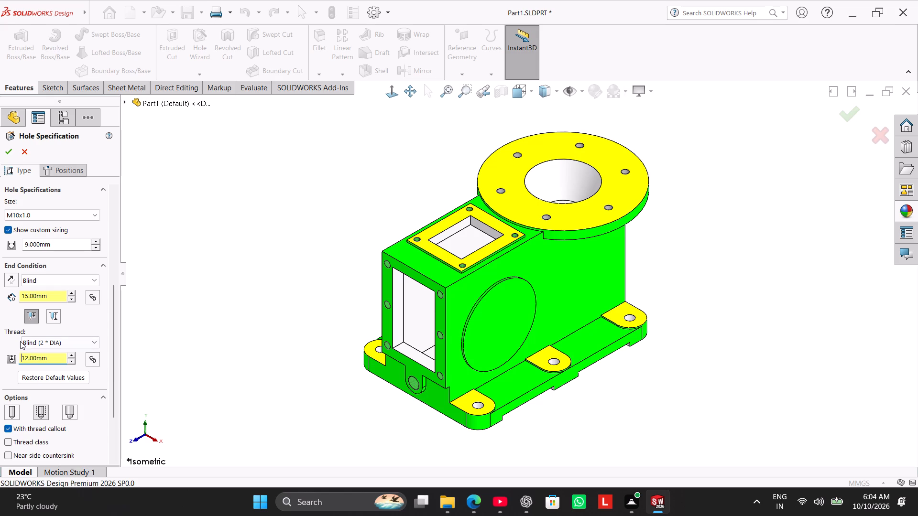
{"action": "left_click", "coordinate": [46, 406]}
{"action": "left_click", "coordinate": [70, 171]}
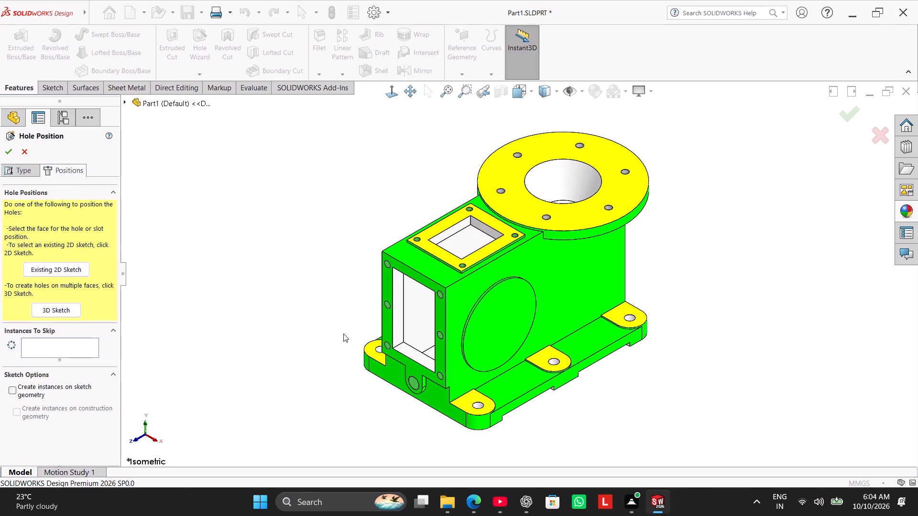
Place the hole position sketch on the circular boss's outer face and draw a concentric construction circle about 93 mm in diameter.
{"action": "left_click", "coordinate": [476, 319]}
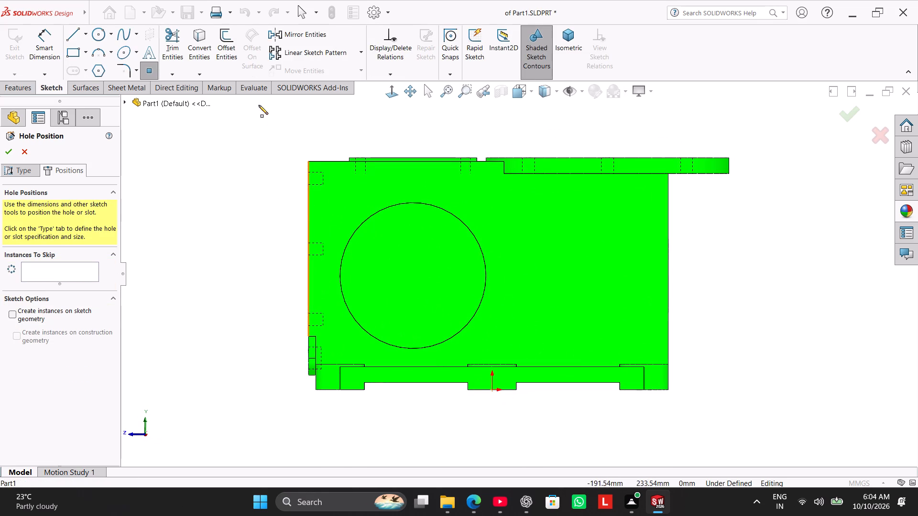
{"action": "left_click", "coordinate": [99, 34]}
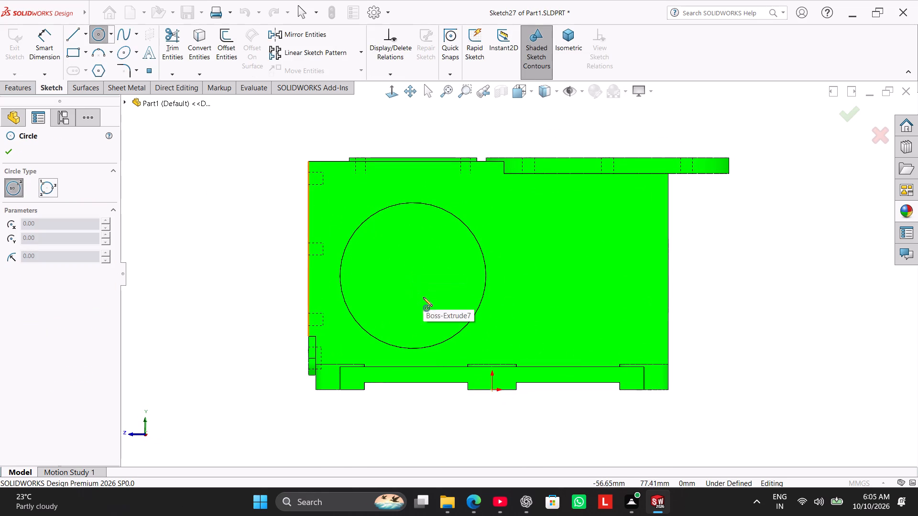
{"action": "left_click", "coordinate": [413, 274]}
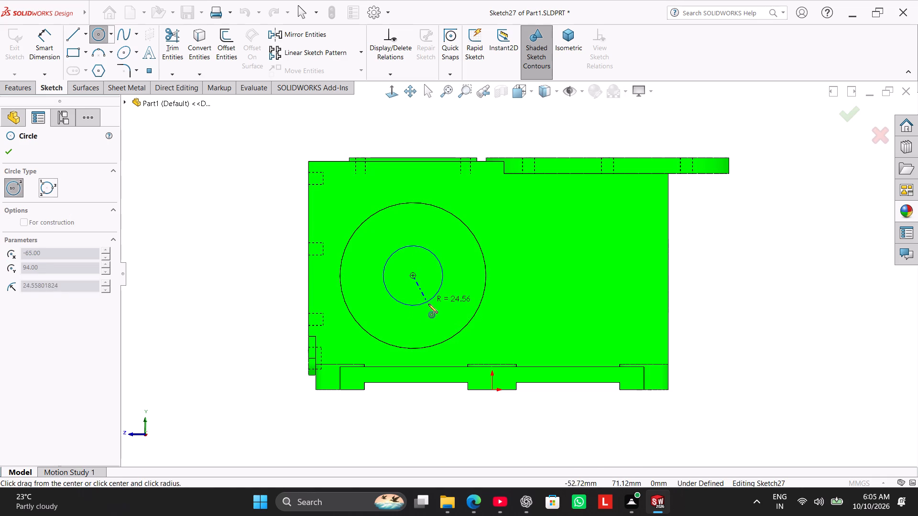
{"action": "left_click", "coordinate": [440, 325]}
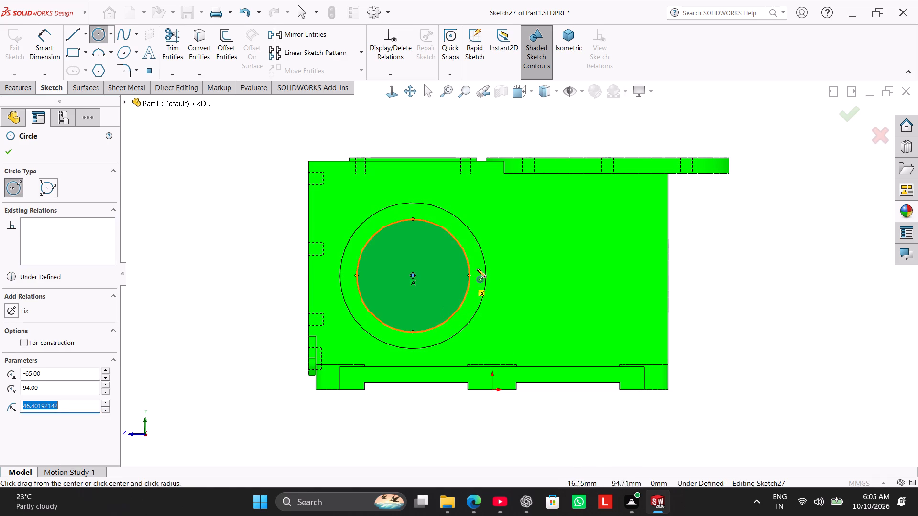
{"action": "right_click", "coordinate": [487, 258]}
{"action": "left_click", "coordinate": [511, 247]}
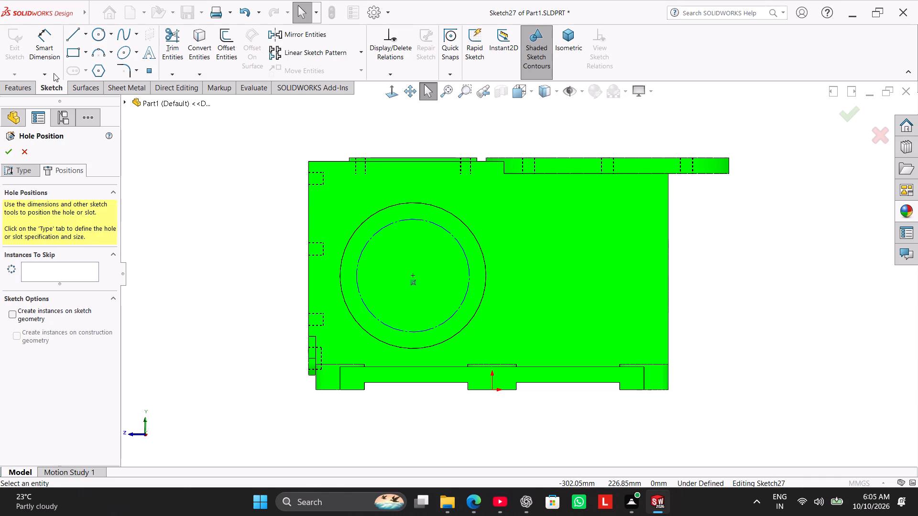
Dimension the construction circle's diameter and set it to 100 mm.
{"action": "left_click", "coordinate": [44, 42]}
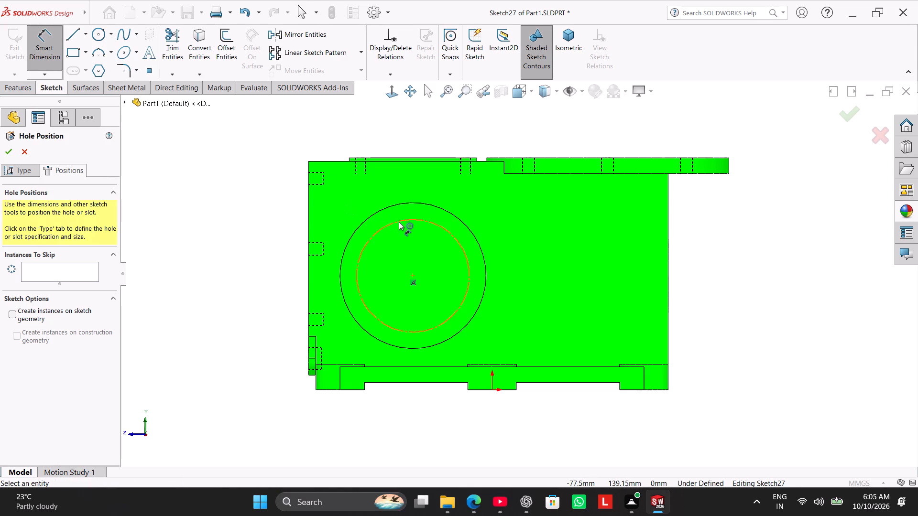
{"action": "left_click", "coordinate": [399, 222]}
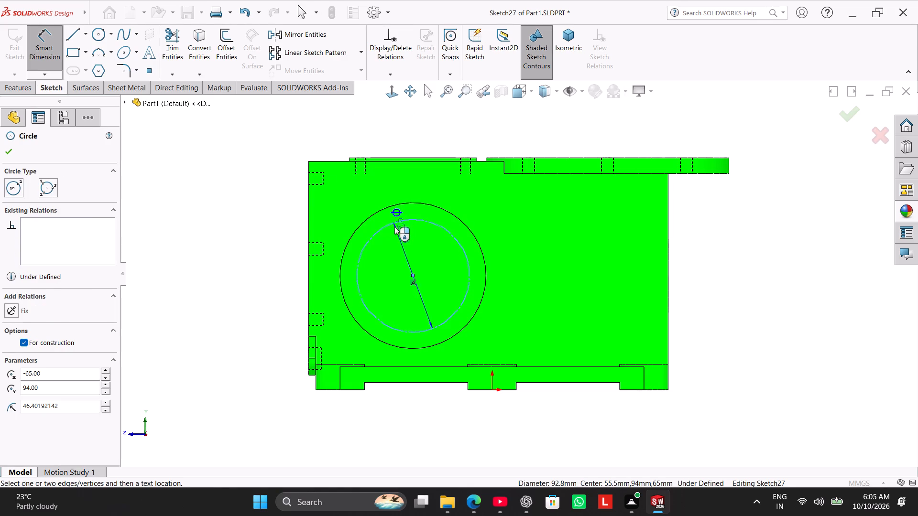
{"action": "left_click", "coordinate": [416, 333], "text": "ctrl"}
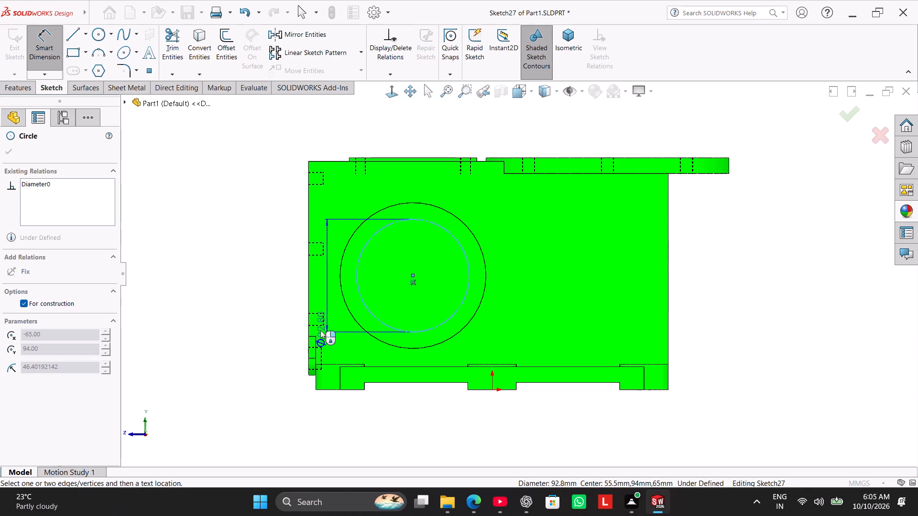
{"action": "left_click", "coordinate": [239, 281]}
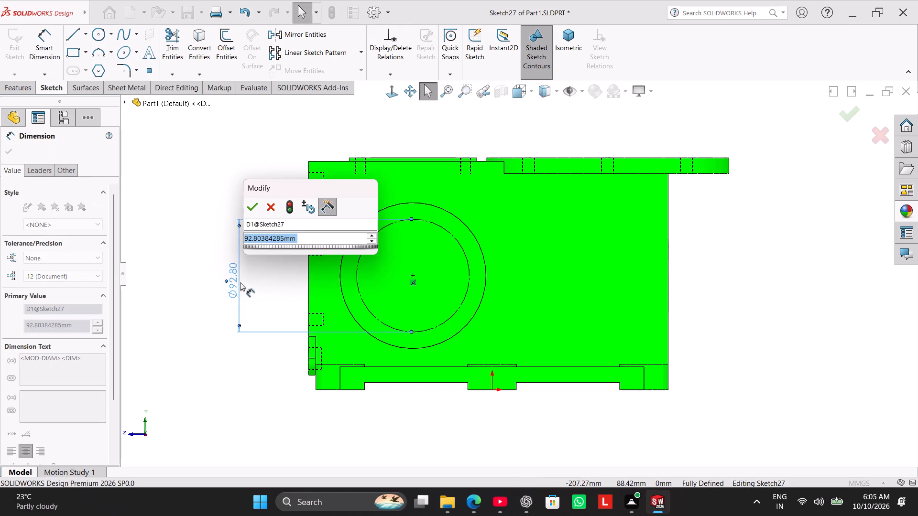
{"action": "type", "text": "100"}
{"action": "key", "text": "Return"}
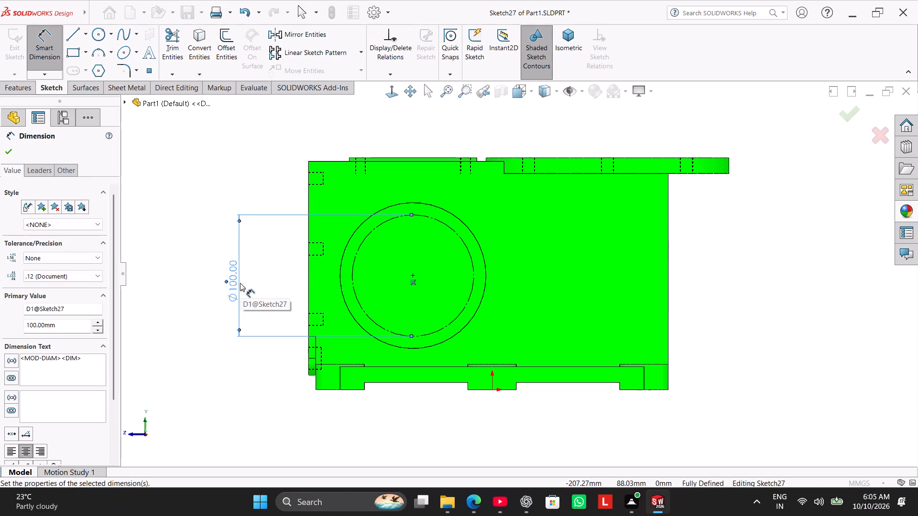
{"action": "right_click", "coordinate": [259, 182]}
{"action": "left_click", "coordinate": [282, 213]}
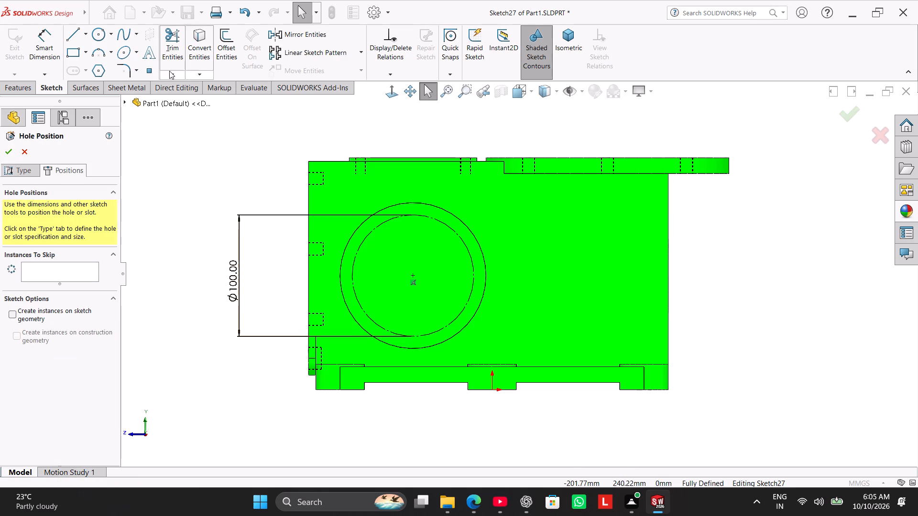
Place one M10x1.0 tapped hole at the top quadrant point of the construction circle and finish the hole feature.
{"action": "left_click", "coordinate": [150, 66]}
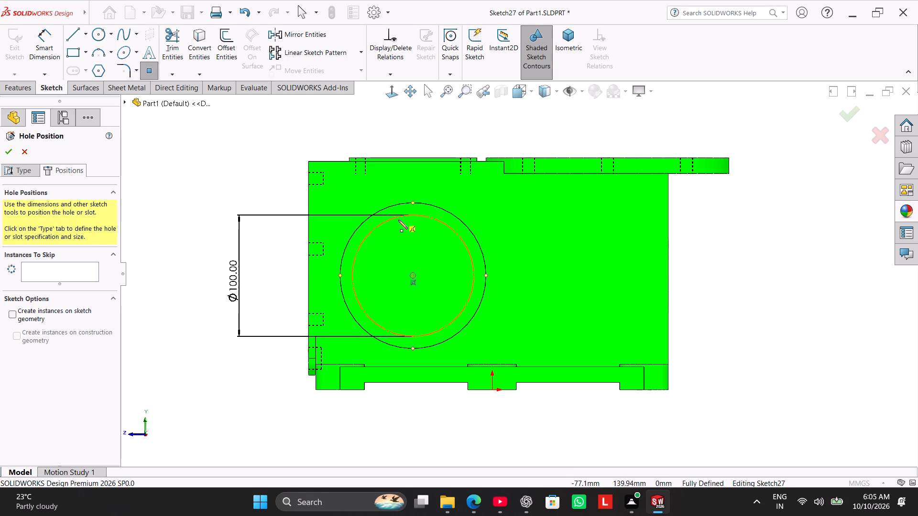
{"action": "middle_click_drag", "start_coordinate": [204, 326], "coordinate": [242, 274]}
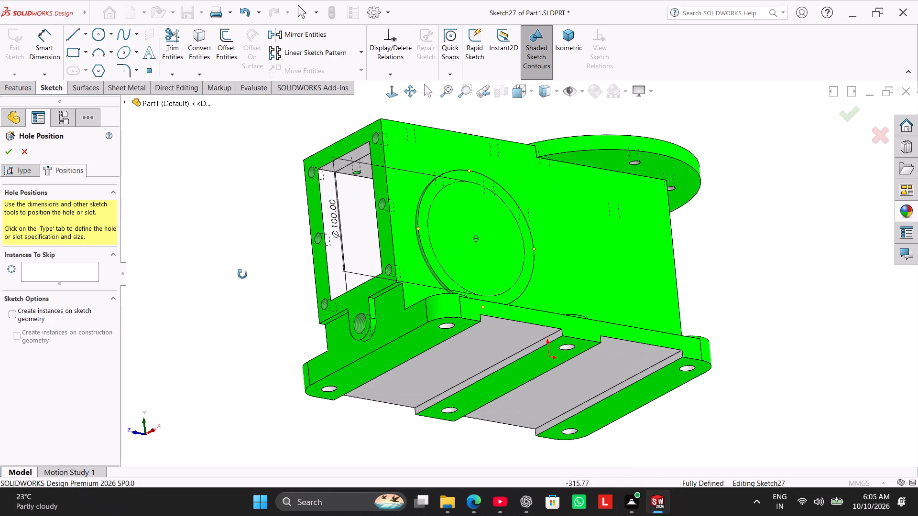
{"action": "middle_click_drag", "start_coordinate": [242, 274], "coordinate": [206, 284]}
{"action": "left_click", "coordinate": [389, 97]}
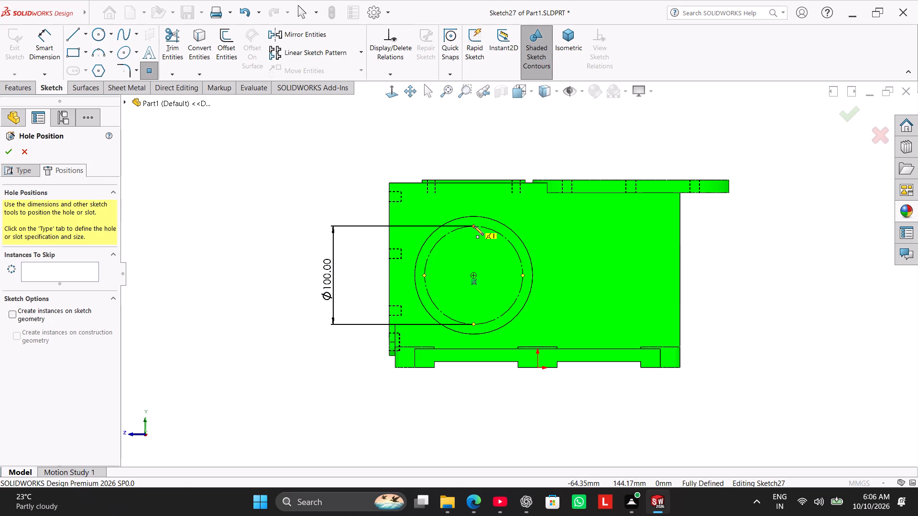
{"action": "scroll", "coordinate": [474, 226], "scroll_direction": "down", "scroll_amount": 3}
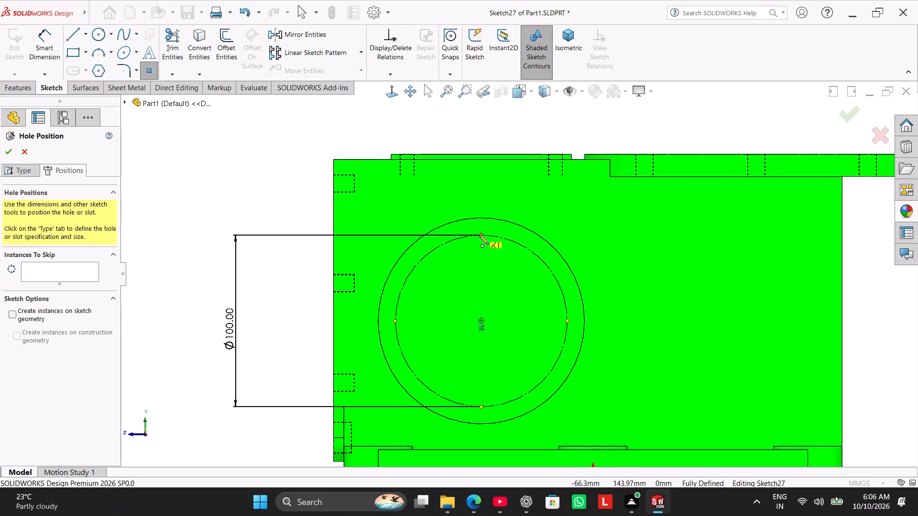
{"action": "left_click", "coordinate": [479, 234]}
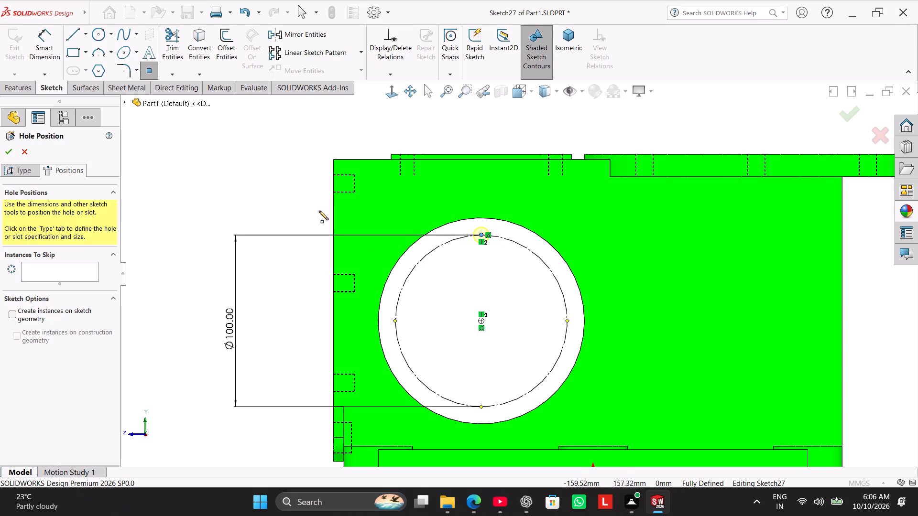
{"action": "middle_click_drag", "start_coordinate": [319, 208], "coordinate": [384, 259]}
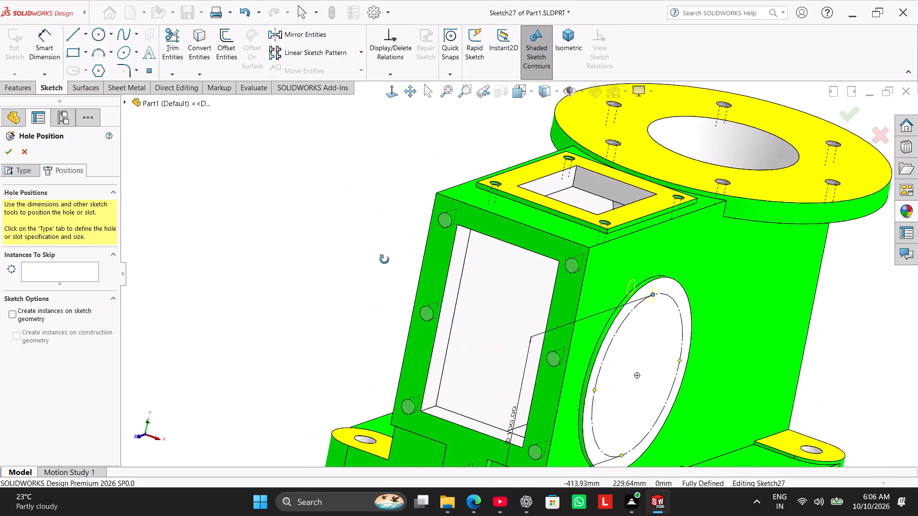
{"action": "middle_click_drag", "start_coordinate": [384, 259], "coordinate": [338, 257]}
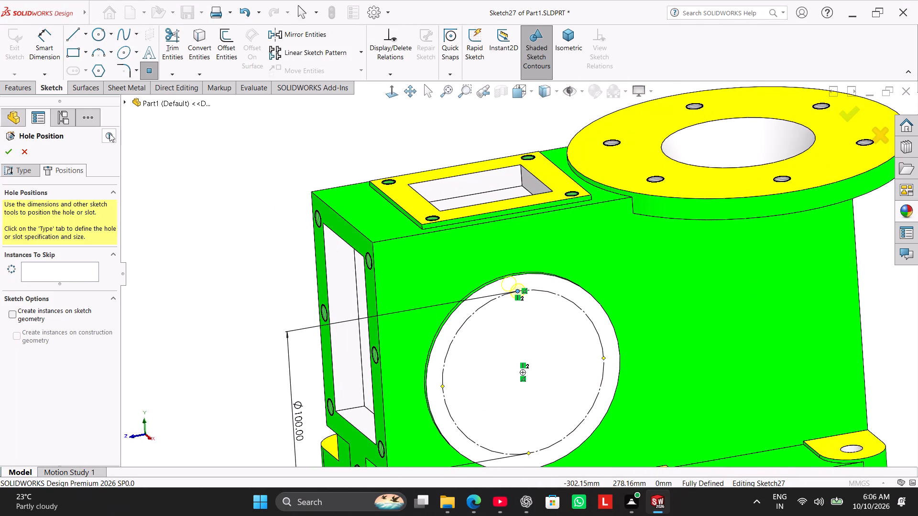
{"action": "left_click", "coordinate": [4, 151]}
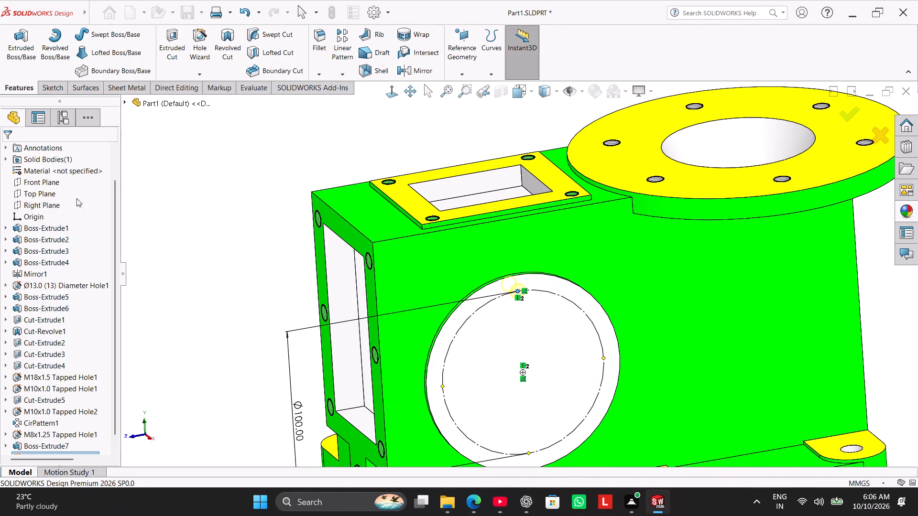
Start a circular pattern for the new tapped hole on the boss.
{"action": "left_click", "coordinate": [190, 221]}
{"action": "middle_click_drag", "start_coordinate": [212, 225], "coordinate": [292, 237]}
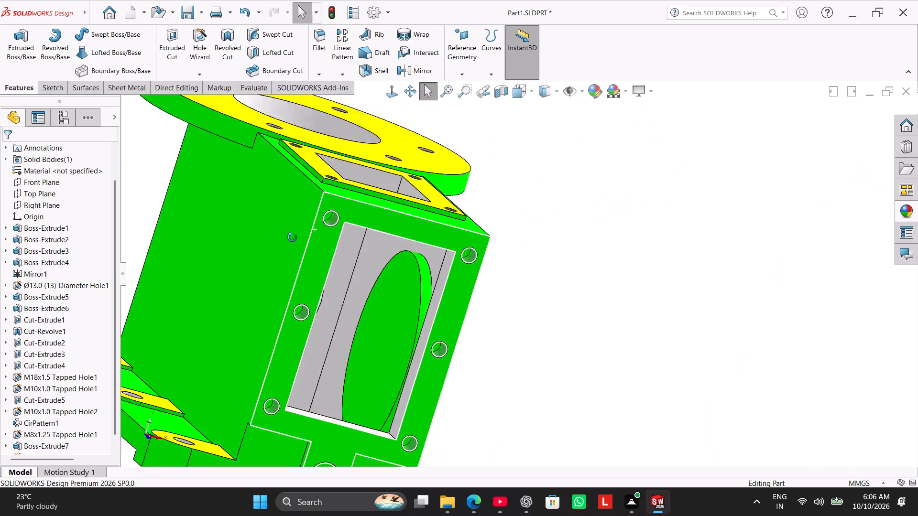
{"action": "middle_click_drag", "start_coordinate": [292, 237], "coordinate": [192, 188]}
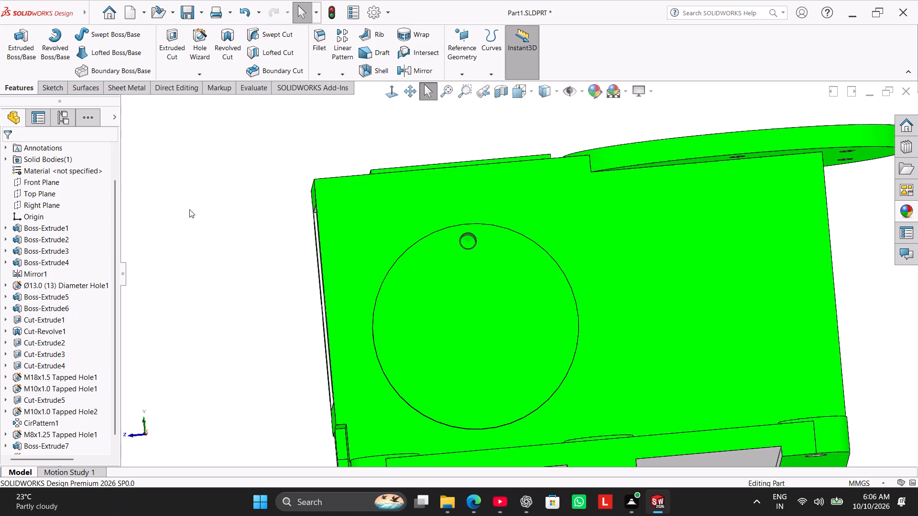
{"action": "middle_click_drag", "start_coordinate": [197, 225], "coordinate": [277, 270]}
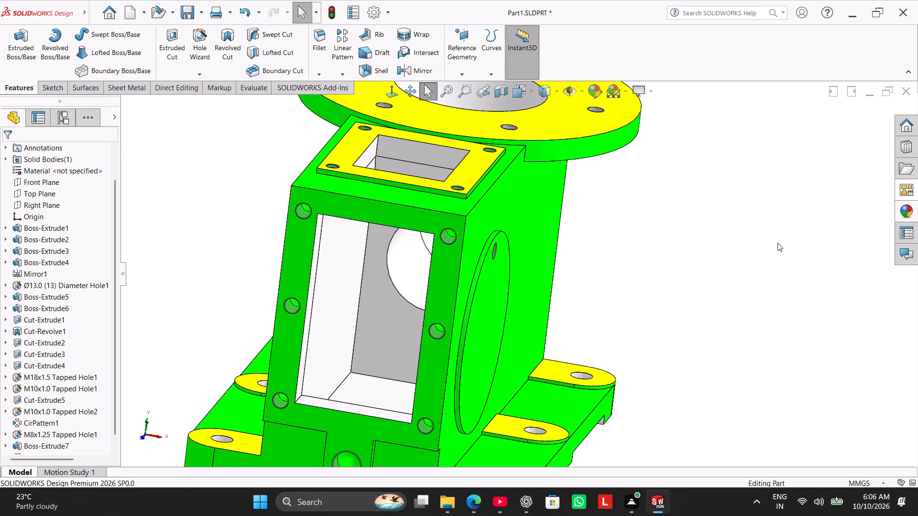
{"action": "middle_click_drag", "start_coordinate": [439, 263], "coordinate": [371, 286]}
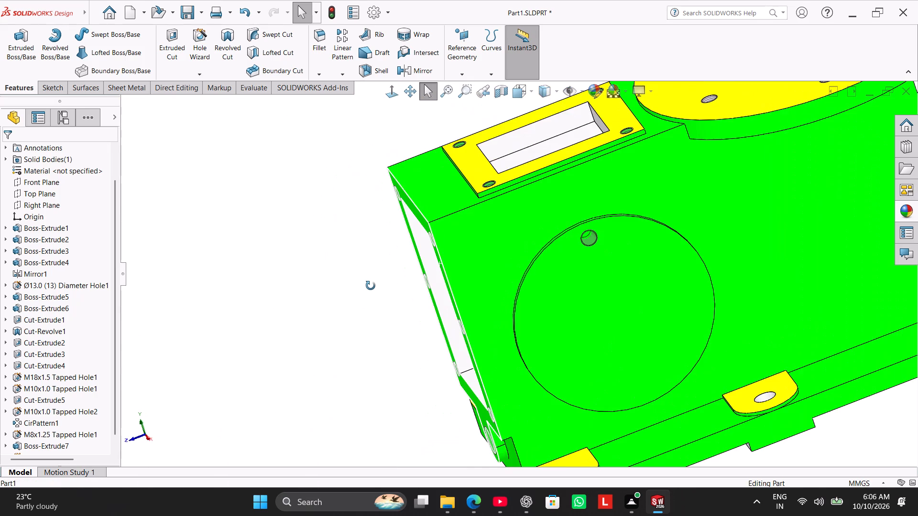
{"action": "middle_click_drag", "start_coordinate": [371, 286], "coordinate": [351, 218]}
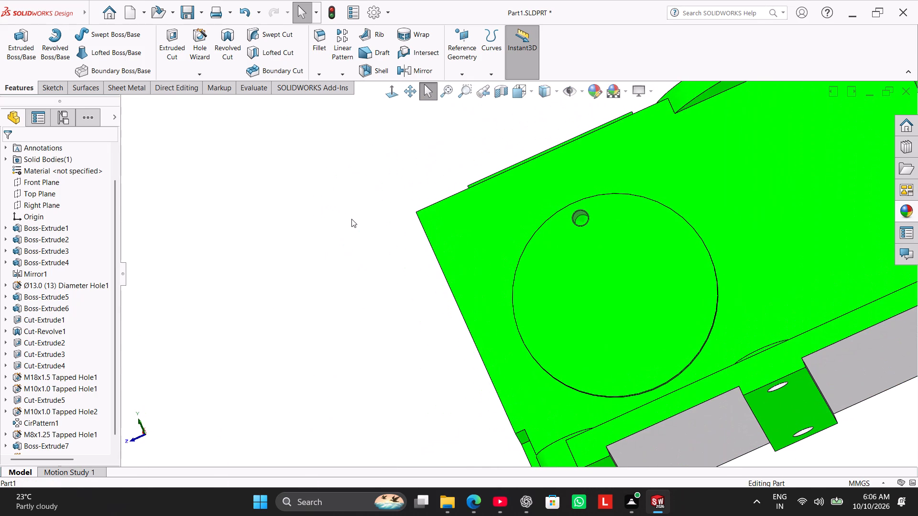
{"action": "left_click", "coordinate": [351, 73]}
{"action": "left_click_drag", "start_coordinate": [358, 95], "coordinate": [360, 100]}
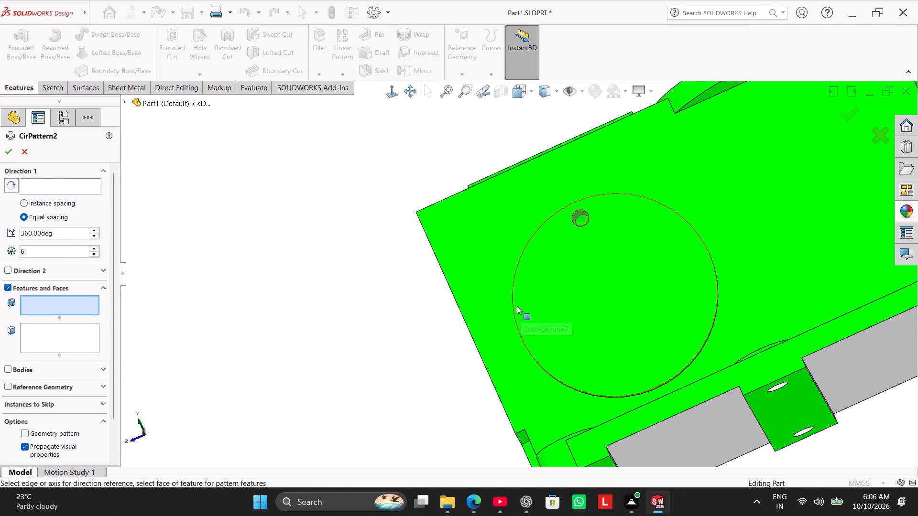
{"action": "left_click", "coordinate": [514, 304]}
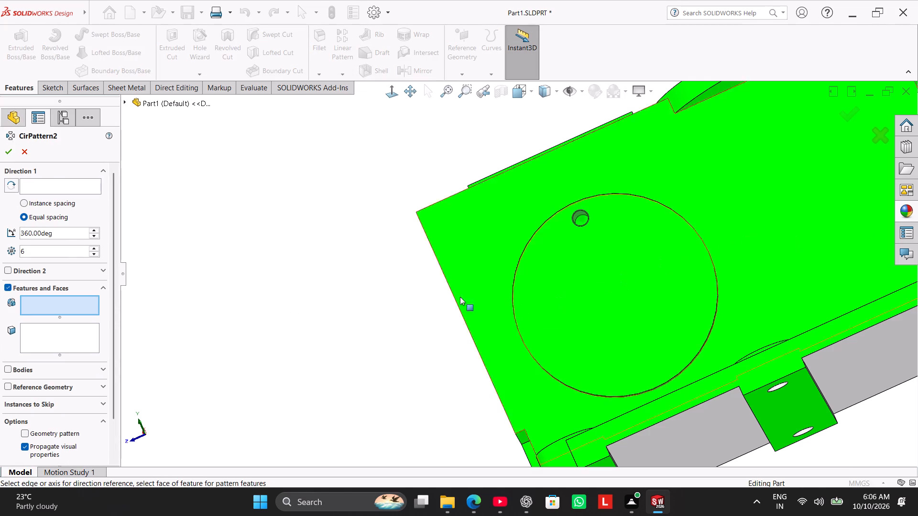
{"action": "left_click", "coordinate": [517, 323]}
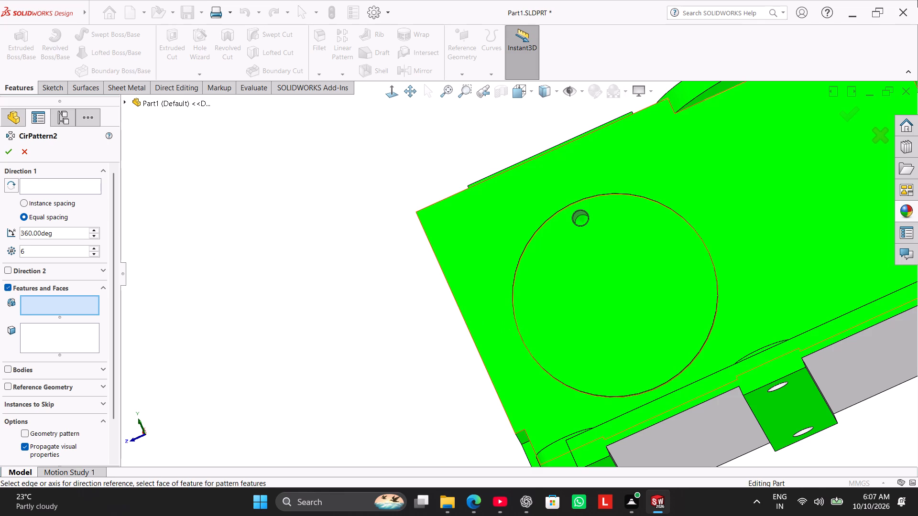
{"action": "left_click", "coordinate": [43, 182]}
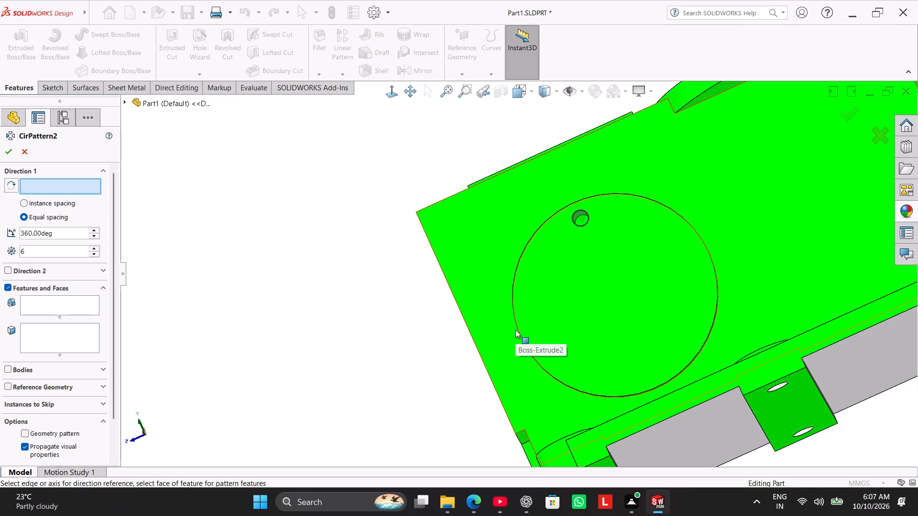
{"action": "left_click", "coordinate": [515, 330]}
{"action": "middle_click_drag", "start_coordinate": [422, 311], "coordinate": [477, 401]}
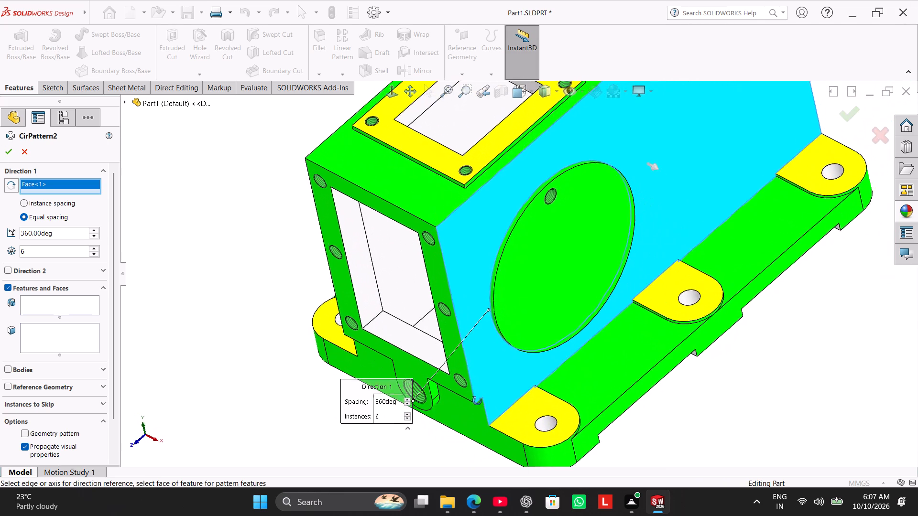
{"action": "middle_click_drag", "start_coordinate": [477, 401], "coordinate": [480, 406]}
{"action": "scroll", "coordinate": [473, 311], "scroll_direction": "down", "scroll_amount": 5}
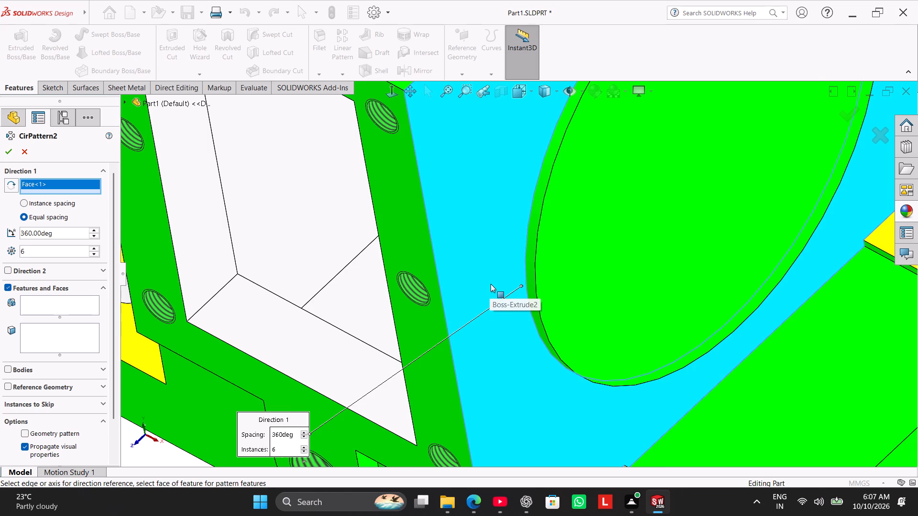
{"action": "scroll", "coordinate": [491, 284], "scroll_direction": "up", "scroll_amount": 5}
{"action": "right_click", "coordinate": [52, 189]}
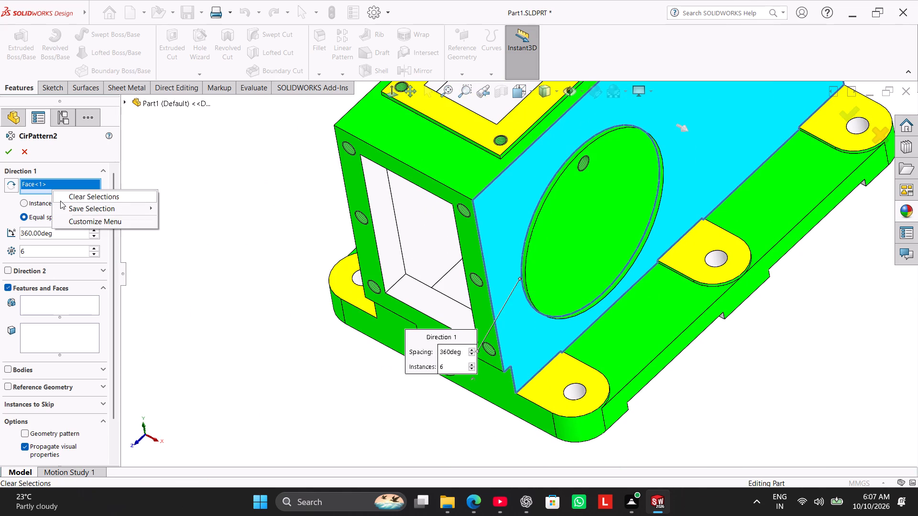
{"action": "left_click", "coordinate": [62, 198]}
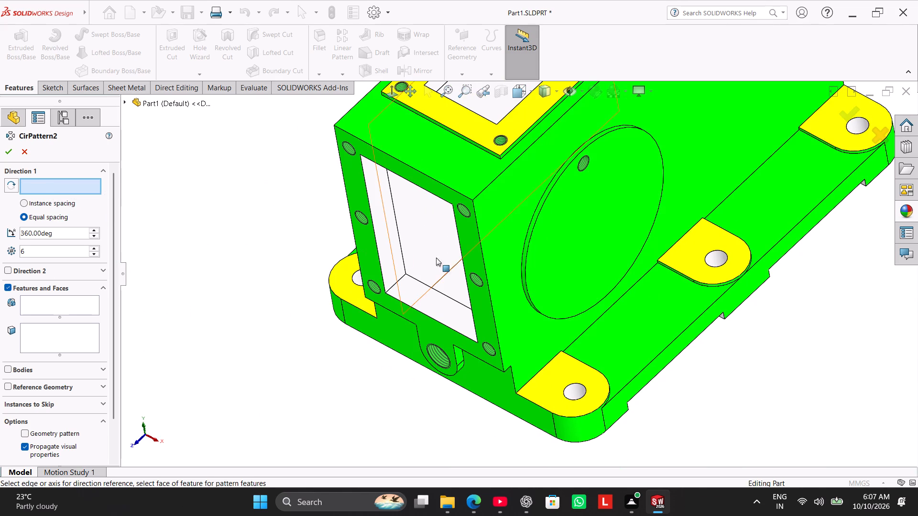
Pattern the M10x1.0 tapped hole around the circular boss's edge as 6 equally spaced instances over 360 degrees.
{"action": "left_click", "coordinate": [526, 282]}
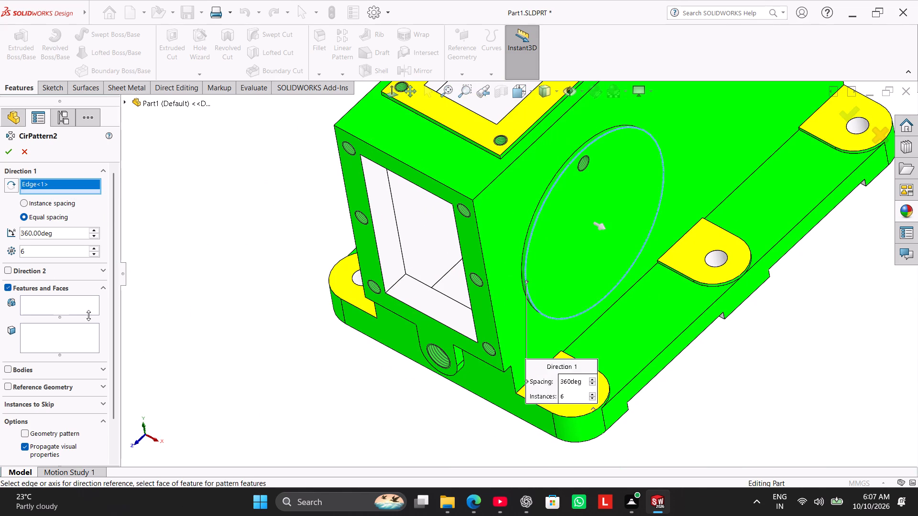
{"action": "left_click", "coordinate": [49, 307]}
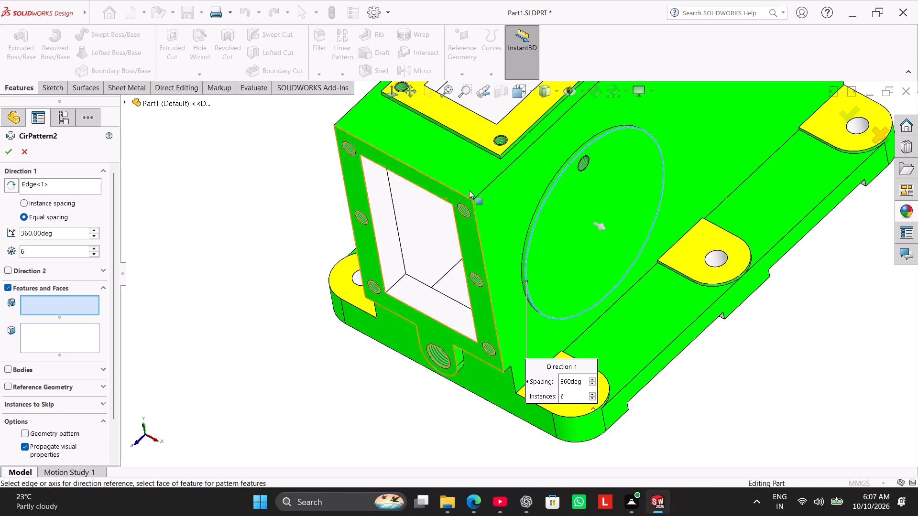
{"action": "left_click", "coordinate": [589, 164]}
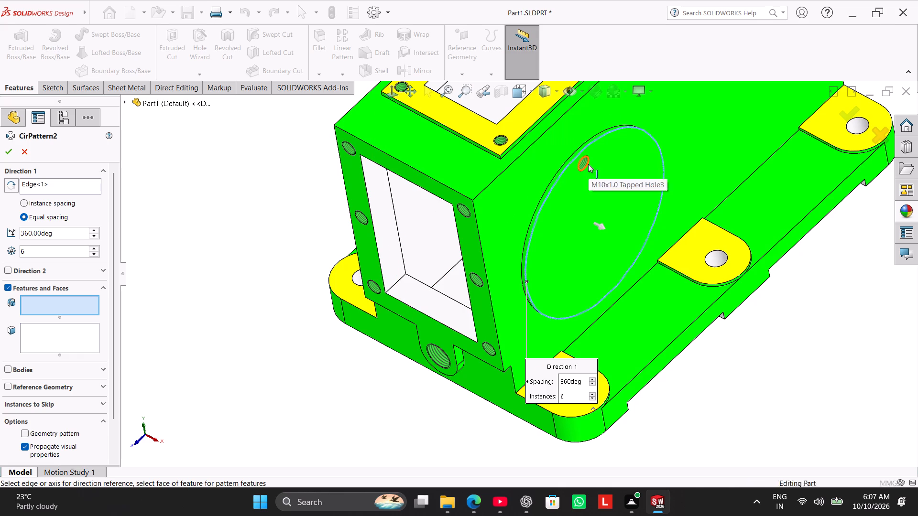
{"action": "left_click", "coordinate": [584, 164]}
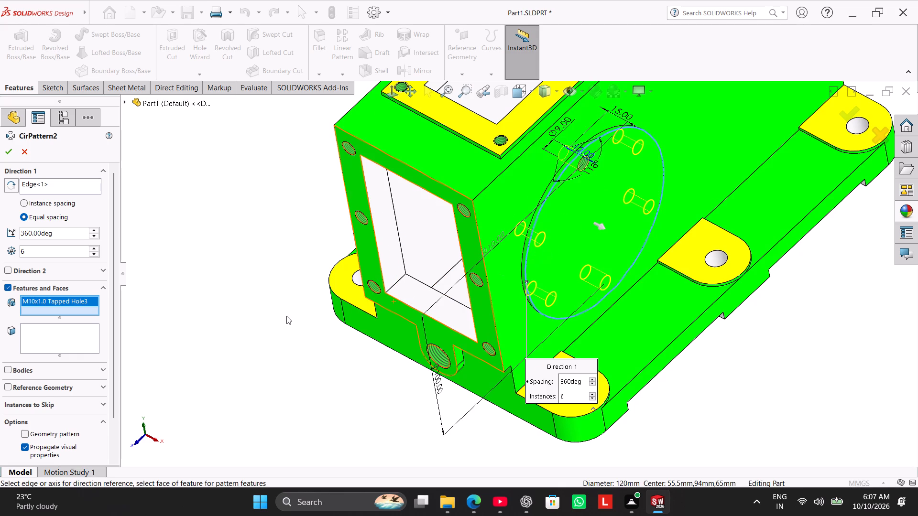
{"action": "left_click", "coordinate": [13, 156]}
{"action": "left_click", "coordinate": [172, 224]}
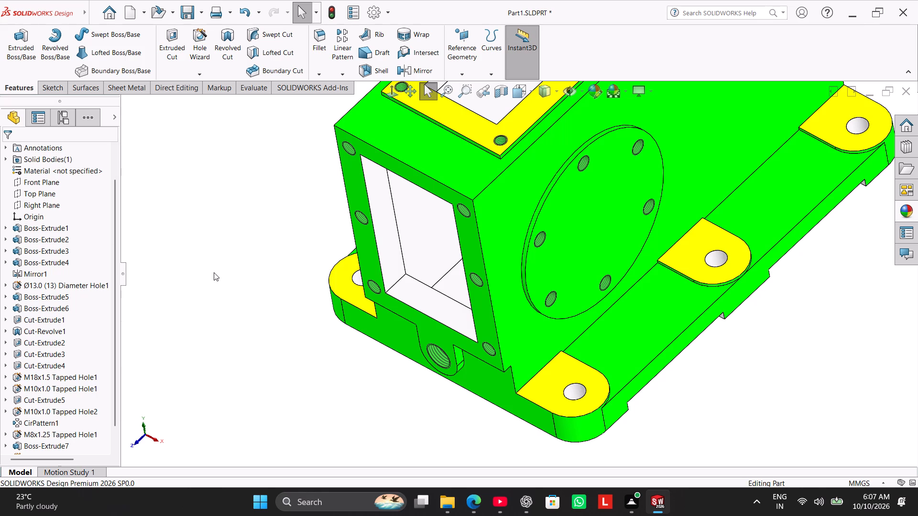
Start a feature mirror using the Right Plane as the mirror plane and expand the part's feature tree.
{"action": "middle_click_drag", "start_coordinate": [215, 274], "coordinate": [192, 246]}
{"action": "right_click_drag", "start_coordinate": [224, 282], "coordinate": [274, 226]}
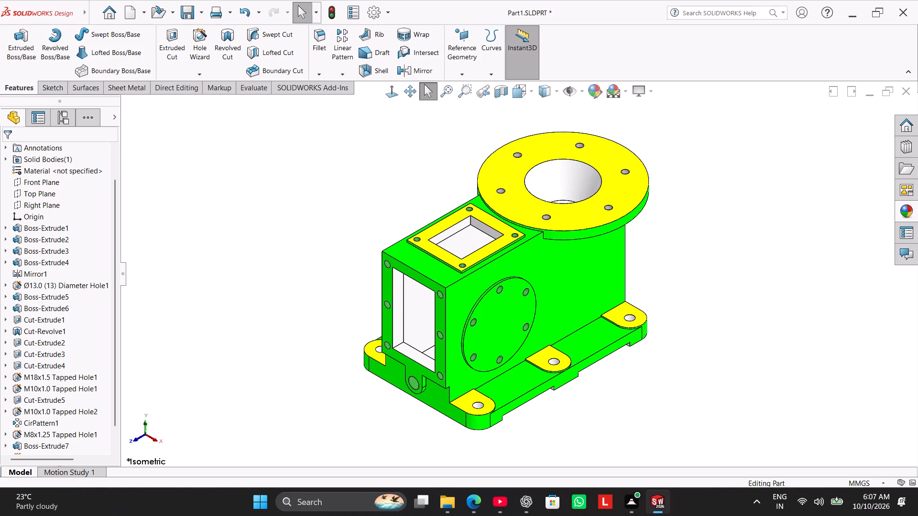
{"action": "scroll", "coordinate": [513, 281], "scroll_direction": "down", "scroll_amount": 7}
{"action": "scroll", "coordinate": [441, 365], "scroll_direction": "up", "scroll_amount": 2}
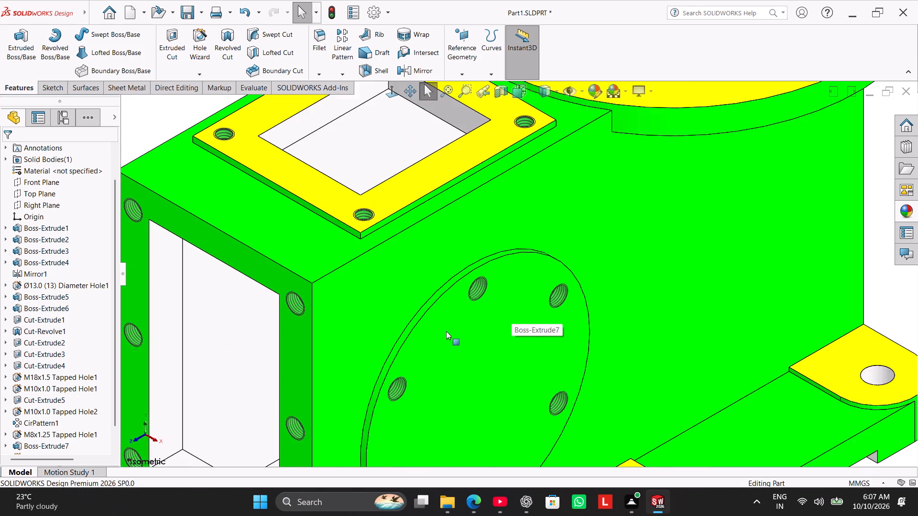
{"action": "scroll", "coordinate": [446, 331], "scroll_direction": "up", "scroll_amount": 1}
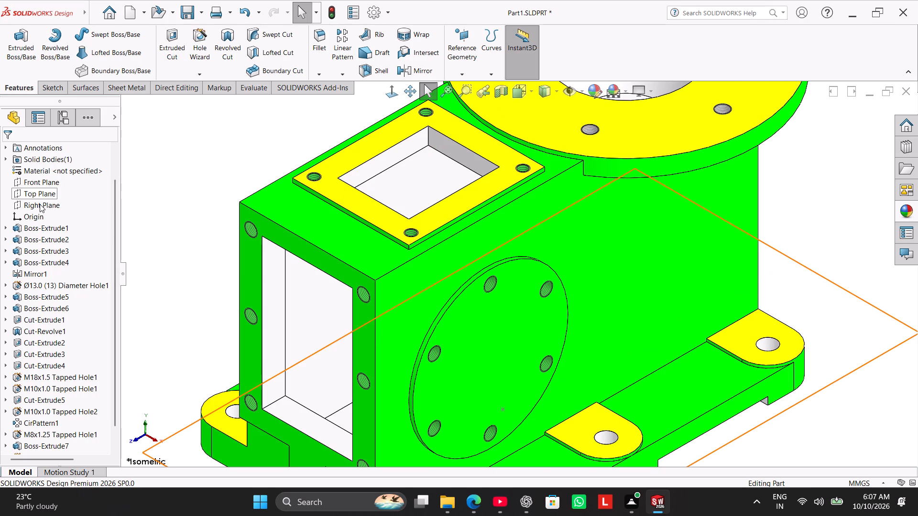
{"action": "left_click", "coordinate": [40, 204]}
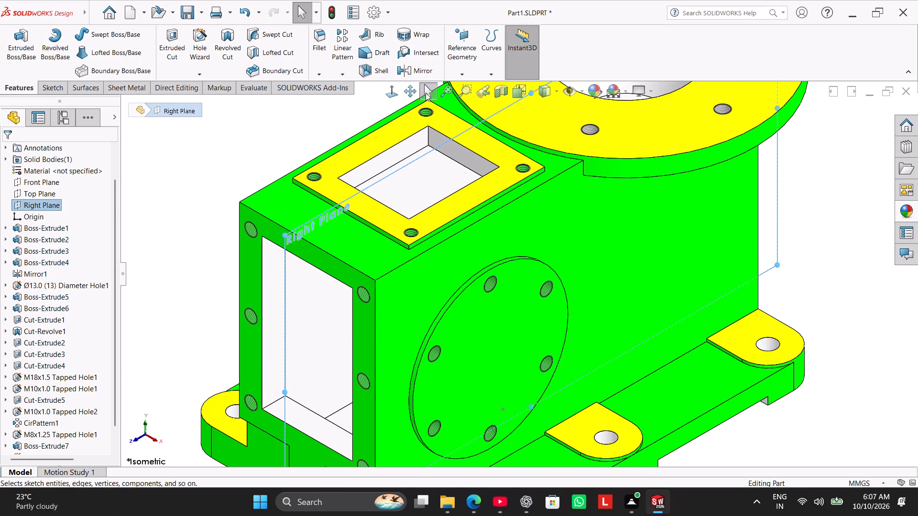
{"action": "left_click", "coordinate": [427, 67]}
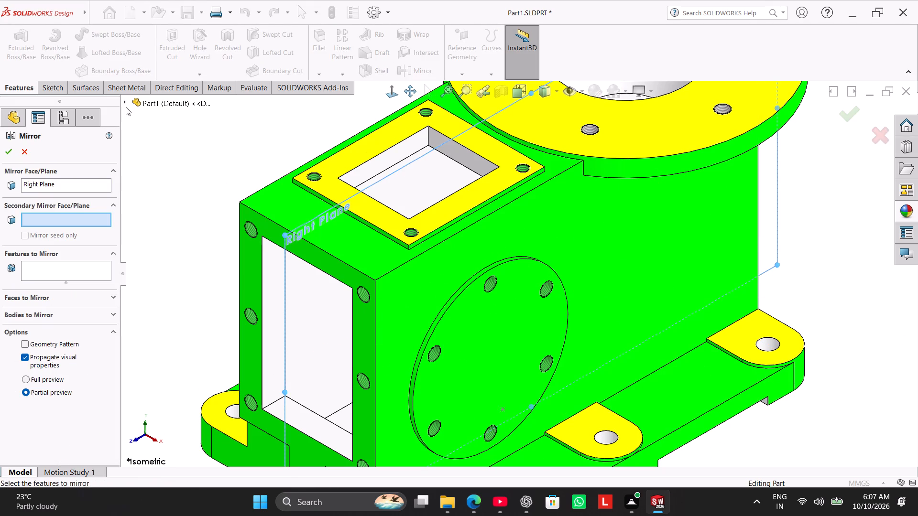
{"action": "left_click", "coordinate": [129, 94]}
{"action": "left_click", "coordinate": [128, 103]}
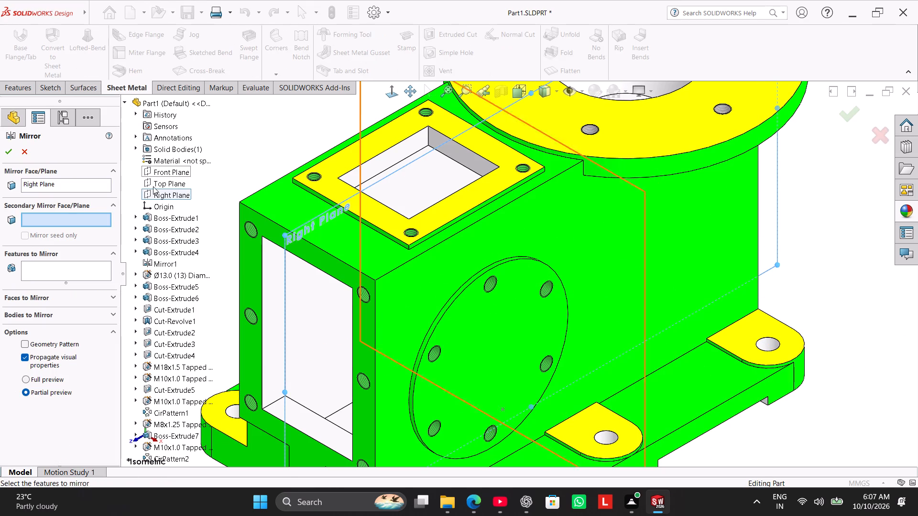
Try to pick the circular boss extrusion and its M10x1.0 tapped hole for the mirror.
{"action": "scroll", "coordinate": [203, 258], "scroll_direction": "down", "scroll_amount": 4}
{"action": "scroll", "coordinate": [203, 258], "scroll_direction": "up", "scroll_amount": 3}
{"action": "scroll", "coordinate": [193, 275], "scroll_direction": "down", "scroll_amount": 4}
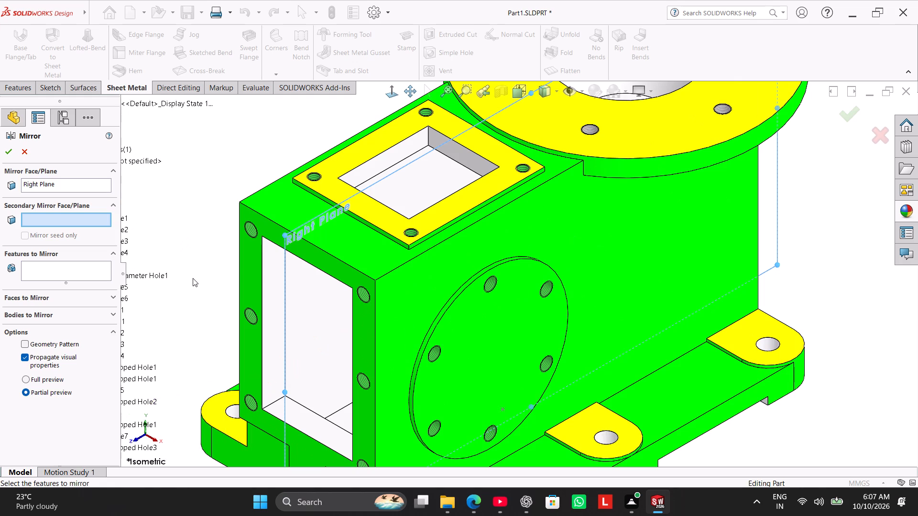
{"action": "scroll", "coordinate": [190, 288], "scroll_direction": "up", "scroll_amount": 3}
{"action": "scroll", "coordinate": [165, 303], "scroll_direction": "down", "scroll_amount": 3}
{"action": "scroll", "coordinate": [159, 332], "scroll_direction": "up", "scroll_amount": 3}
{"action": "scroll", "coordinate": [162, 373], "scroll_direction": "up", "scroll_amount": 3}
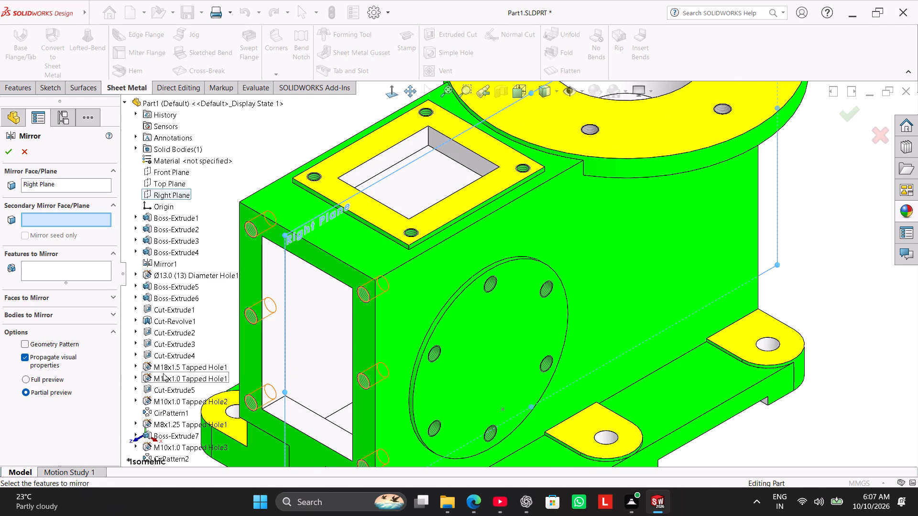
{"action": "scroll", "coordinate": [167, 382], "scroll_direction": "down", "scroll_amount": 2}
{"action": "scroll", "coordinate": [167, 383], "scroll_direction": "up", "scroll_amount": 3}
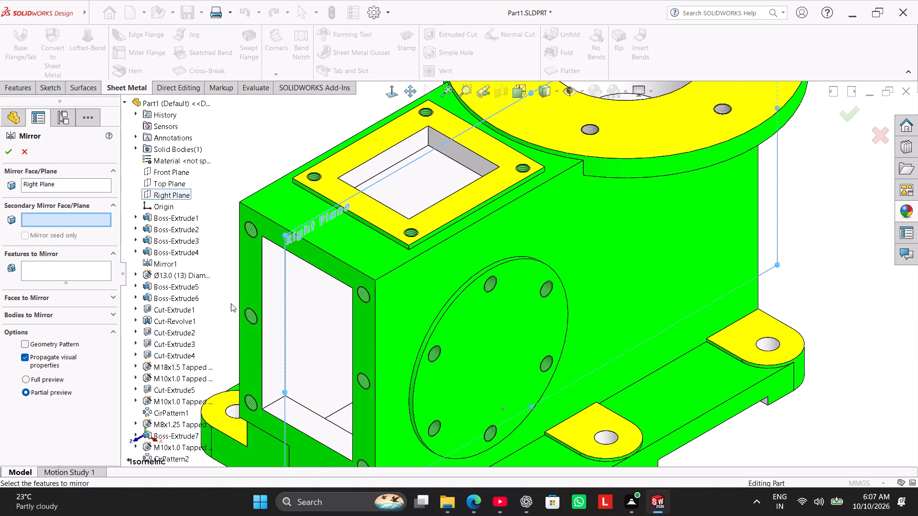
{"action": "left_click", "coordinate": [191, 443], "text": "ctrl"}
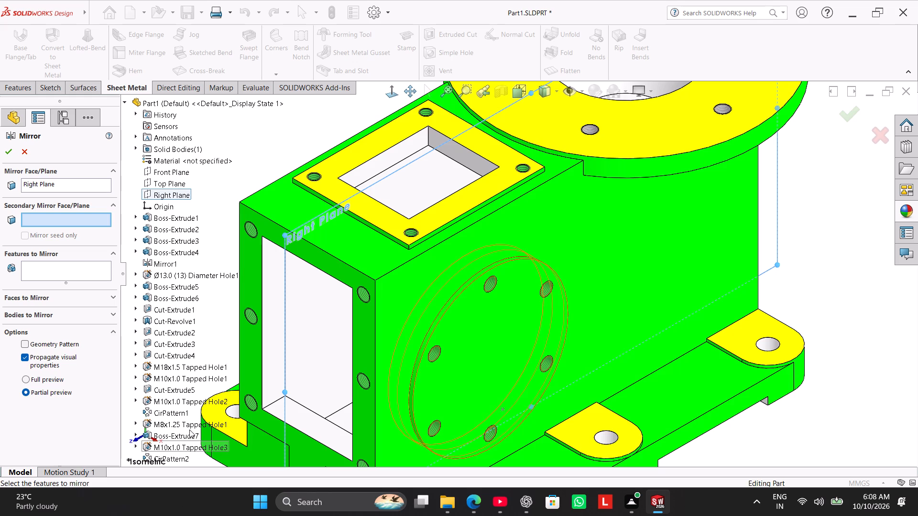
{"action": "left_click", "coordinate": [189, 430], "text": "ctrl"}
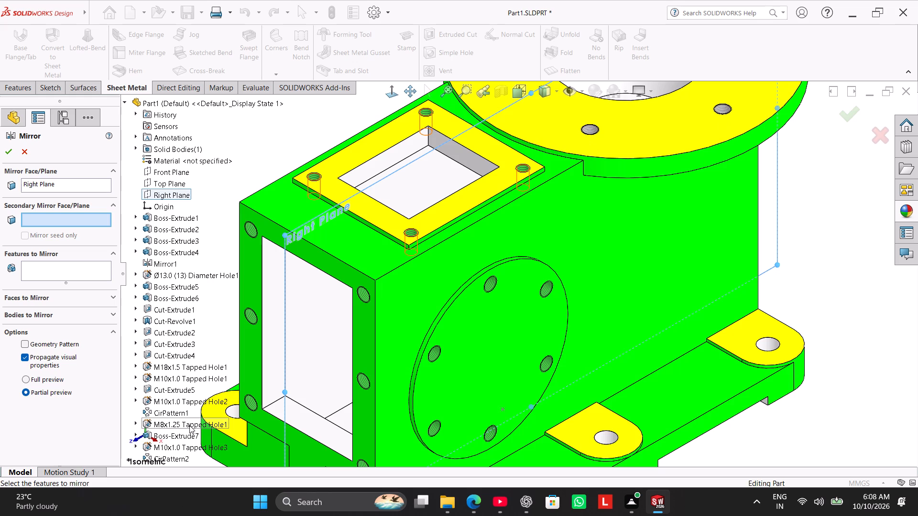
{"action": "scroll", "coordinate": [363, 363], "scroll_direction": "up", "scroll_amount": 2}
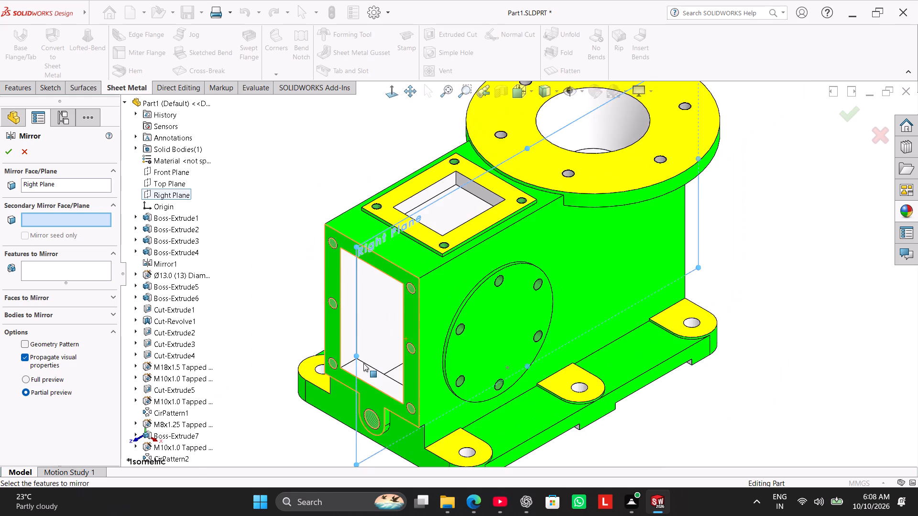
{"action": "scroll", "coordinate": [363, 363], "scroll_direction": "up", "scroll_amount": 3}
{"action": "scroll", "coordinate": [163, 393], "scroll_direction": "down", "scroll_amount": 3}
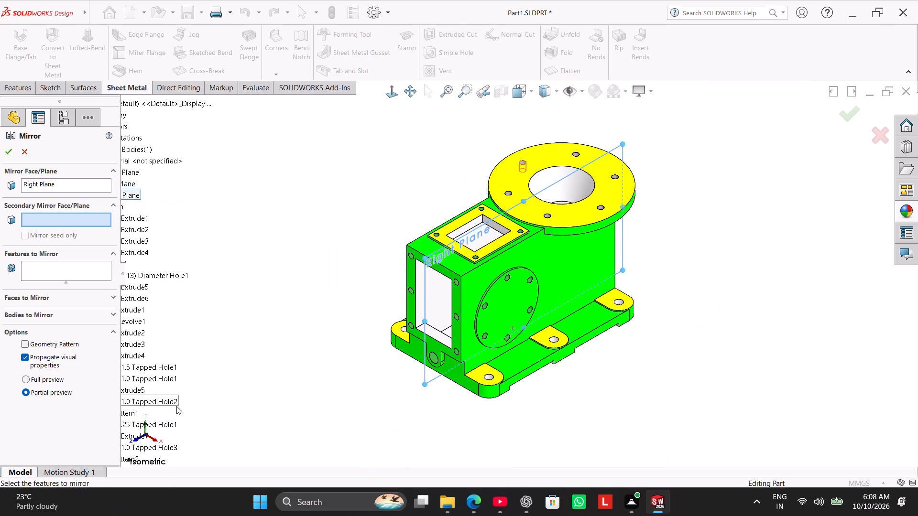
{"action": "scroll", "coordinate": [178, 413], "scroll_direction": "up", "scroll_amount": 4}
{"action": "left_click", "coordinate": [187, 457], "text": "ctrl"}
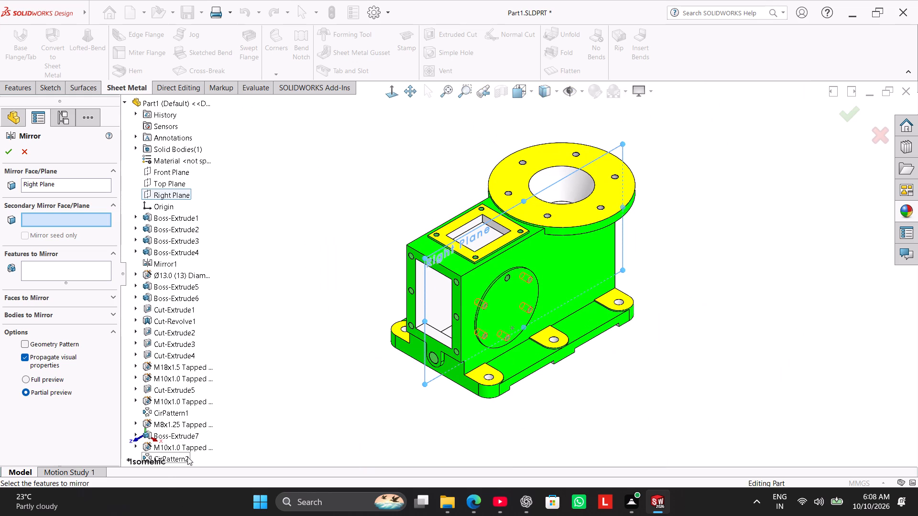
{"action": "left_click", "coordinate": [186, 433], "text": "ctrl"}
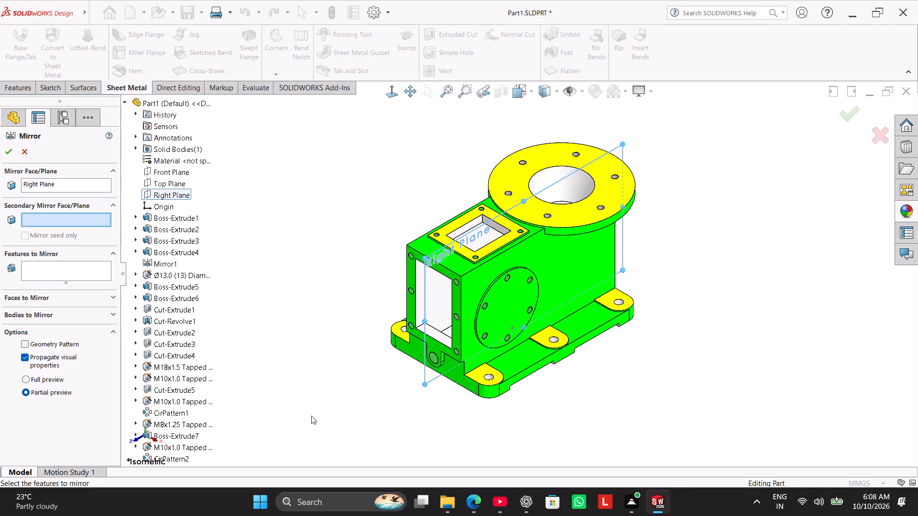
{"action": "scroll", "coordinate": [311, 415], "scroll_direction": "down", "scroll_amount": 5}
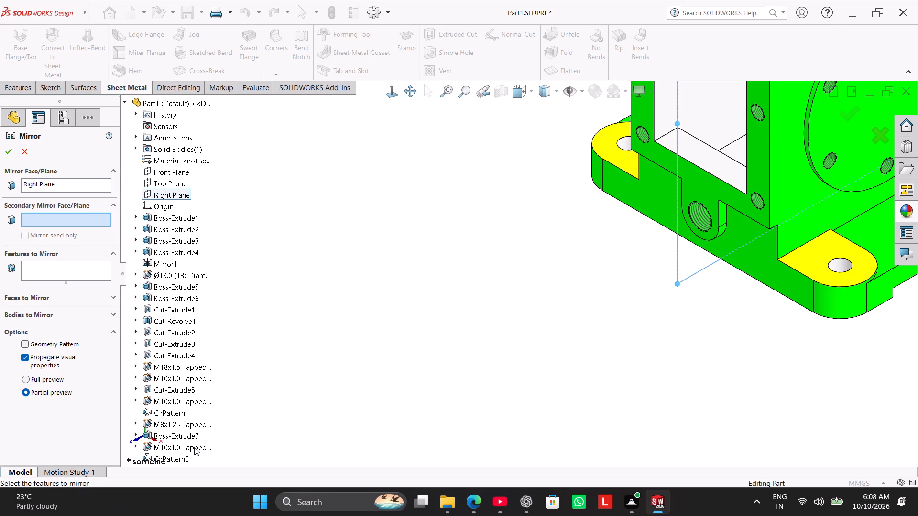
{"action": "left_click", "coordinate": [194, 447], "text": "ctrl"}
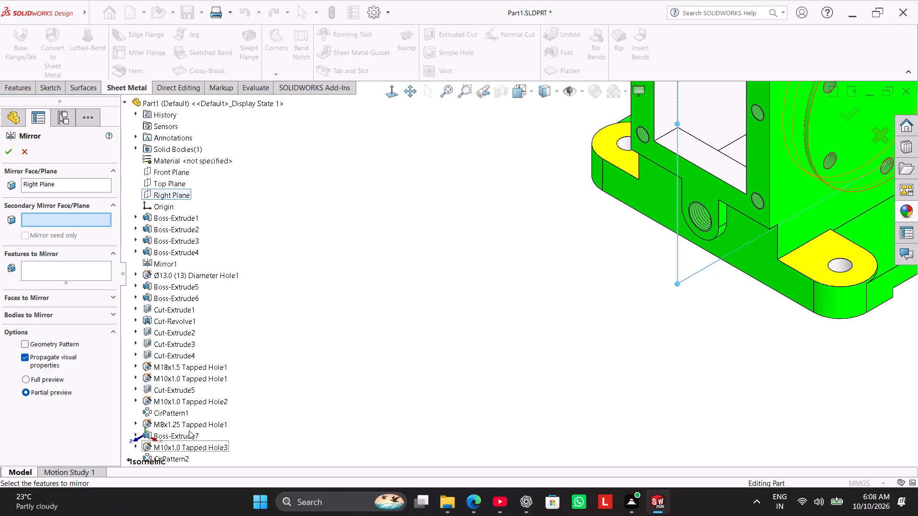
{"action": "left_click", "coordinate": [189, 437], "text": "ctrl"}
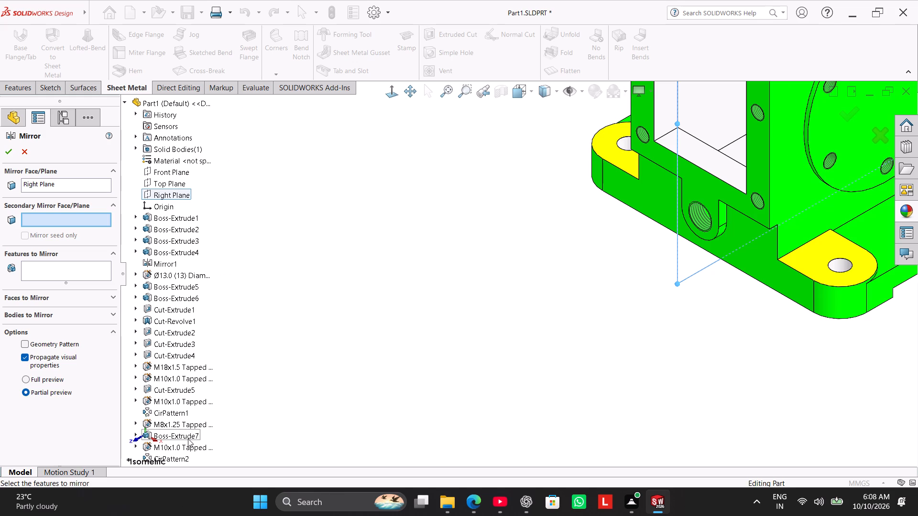
Set the side wall's M10x1.0 tapped hole, circular boss extrusion and hole circular pattern as the features to mirror.
{"action": "left_click", "coordinate": [58, 271]}
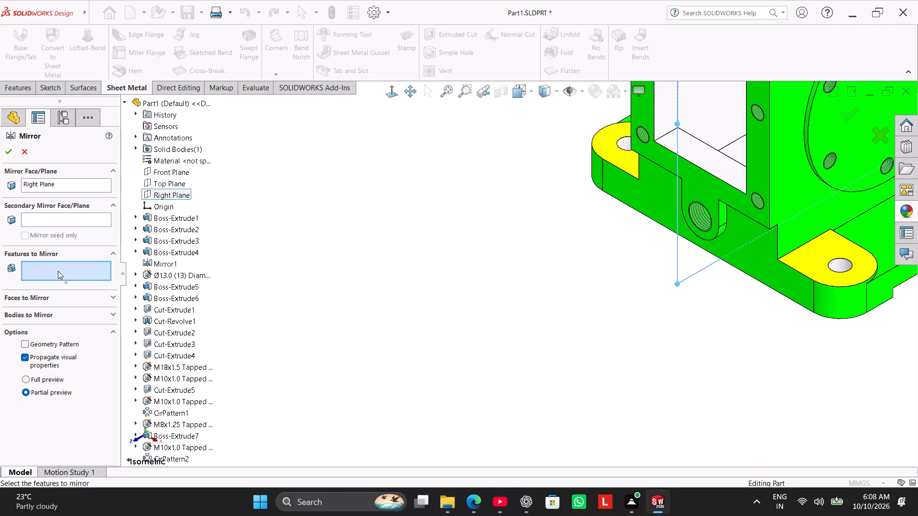
{"action": "left_click", "coordinate": [187, 446], "text": "ctrl"}
{"action": "left_click", "coordinate": [179, 437], "text": "ctrl"}
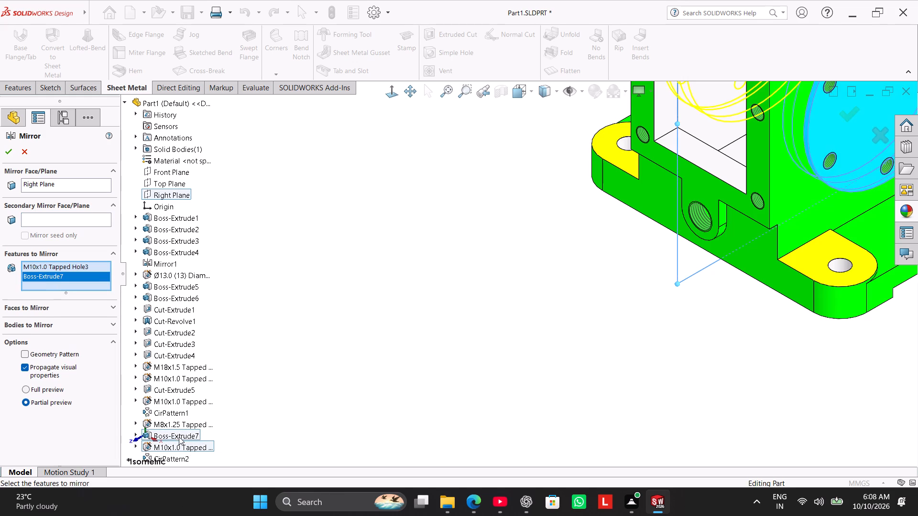
{"action": "scroll", "coordinate": [583, 396], "scroll_direction": "up", "scroll_amount": 3}
{"action": "middle_click_drag", "start_coordinate": [567, 372], "coordinate": [595, 413]}
{"action": "scroll", "coordinate": [593, 409], "scroll_direction": "up", "scroll_amount": 1}
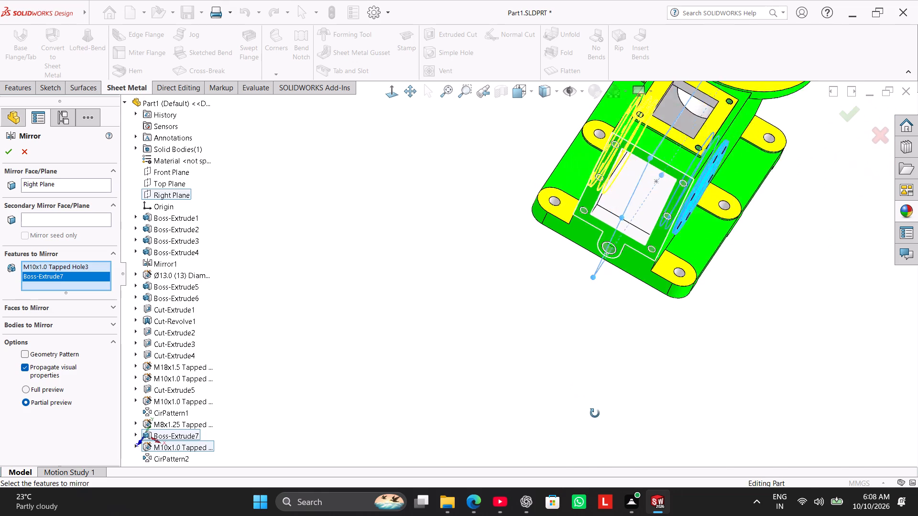
{"action": "middle_click_drag", "start_coordinate": [595, 413], "coordinate": [579, 387]}
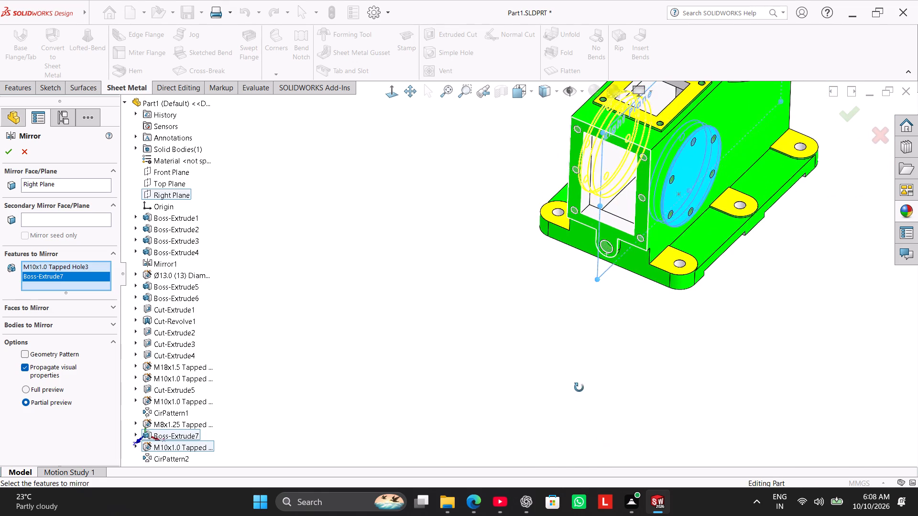
{"action": "middle_click_drag", "start_coordinate": [579, 387], "coordinate": [583, 398]}
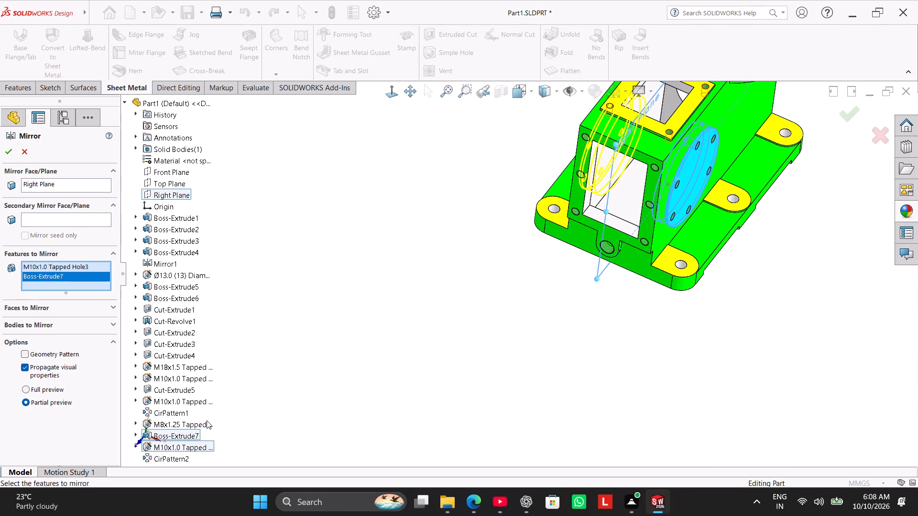
{"action": "left_click", "coordinate": [185, 459], "text": "ctrl"}
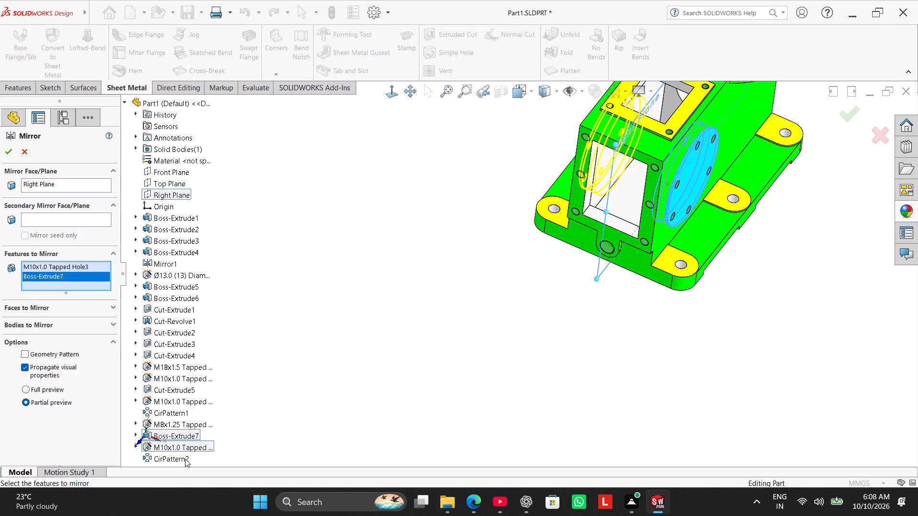
{"action": "left_click", "coordinate": [178, 457], "text": "ctrl"}
{"action": "left_click", "coordinate": [85, 290]}
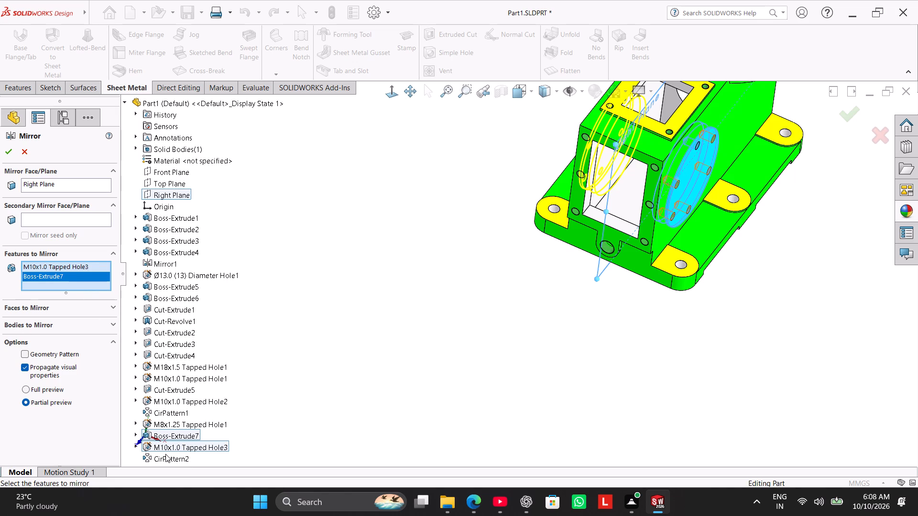
{"action": "left_click", "coordinate": [165, 454]}
Inspect the preview from several angles and complete the mirror of the boss and its hole pattern across the Right Plane.
{"action": "scroll", "coordinate": [756, 376], "scroll_direction": "up", "scroll_amount": 2}
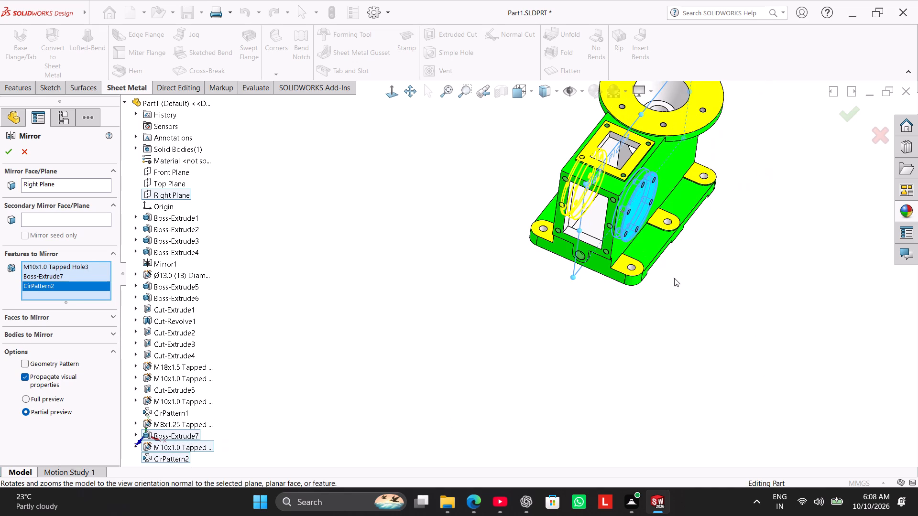
{"action": "middle_click", "coordinate": [579, 237]}
{"action": "middle_click_drag", "start_coordinate": [657, 221], "coordinate": [564, 269]}
{"action": "scroll", "coordinate": [684, 117], "scroll_direction": "up", "scroll_amount": 1}
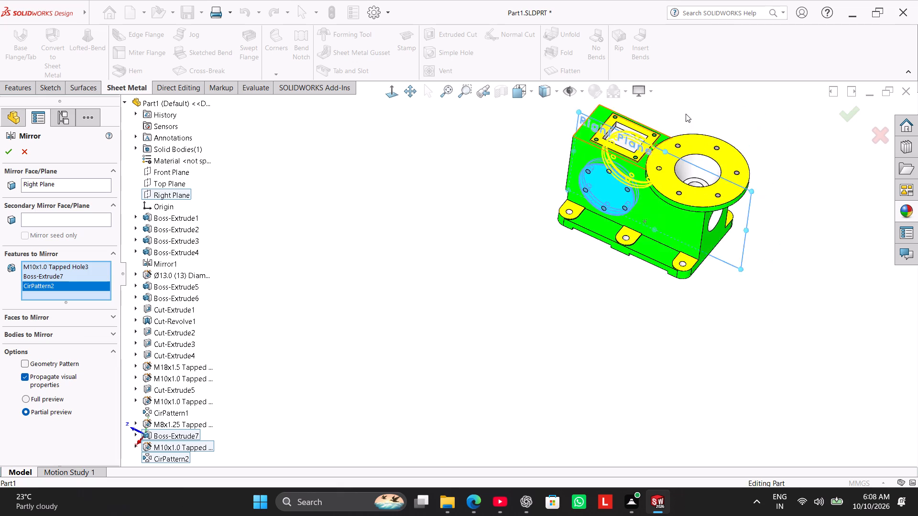
{"action": "scroll", "coordinate": [686, 114], "scroll_direction": "up", "scroll_amount": 1}
{"action": "scroll", "coordinate": [639, 157], "scroll_direction": "up", "scroll_amount": 2}
{"action": "middle_click_drag", "start_coordinate": [497, 200], "coordinate": [530, 221]}
{"action": "scroll", "coordinate": [575, 192], "scroll_direction": "down", "scroll_amount": 5}
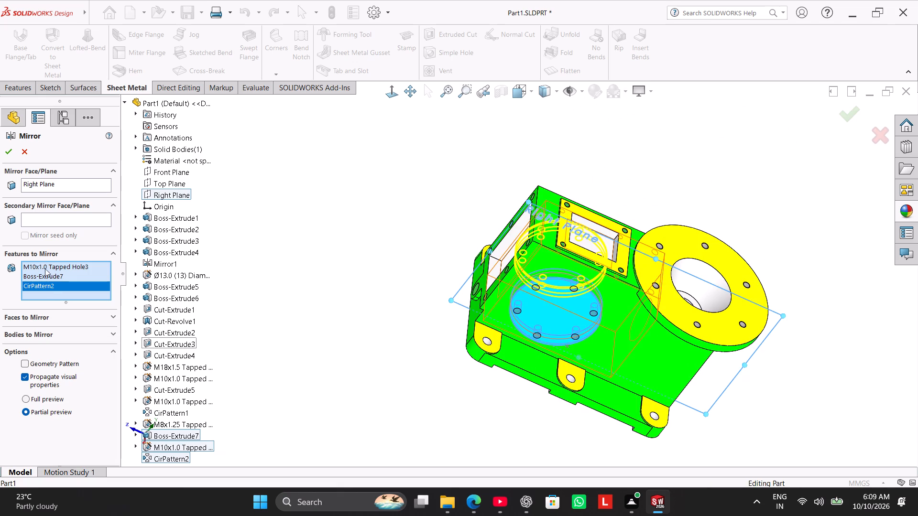
{"action": "left_click", "coordinate": [7, 152]}
{"action": "left_click", "coordinate": [364, 303]}
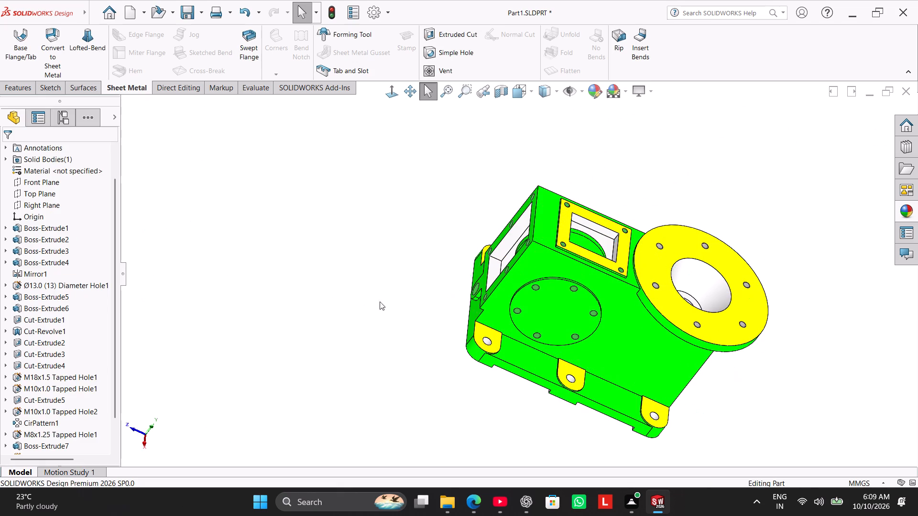
Start a sketch on the side wall's circular boss face and draw a centred circle of about 45 mm radius.
{"action": "middle_click_drag", "start_coordinate": [385, 301], "coordinate": [404, 357]}
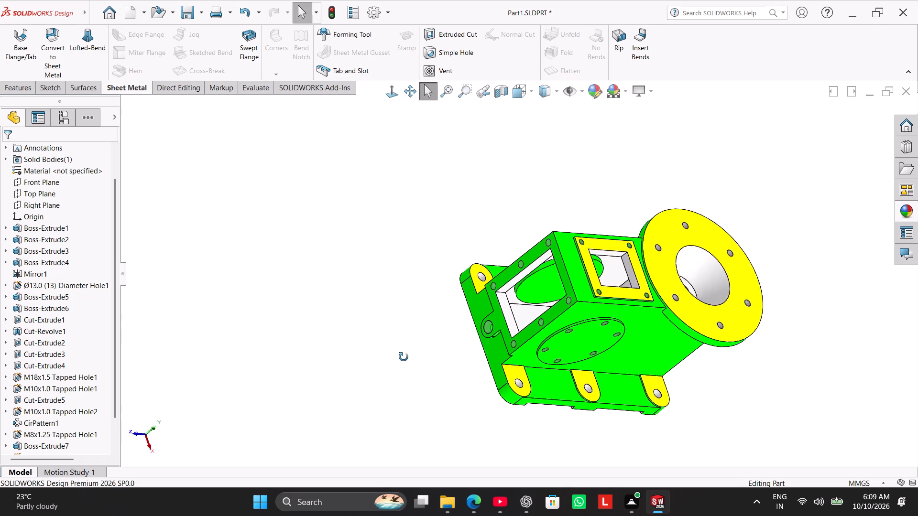
{"action": "middle_click_drag", "start_coordinate": [404, 357], "coordinate": [470, 397]}
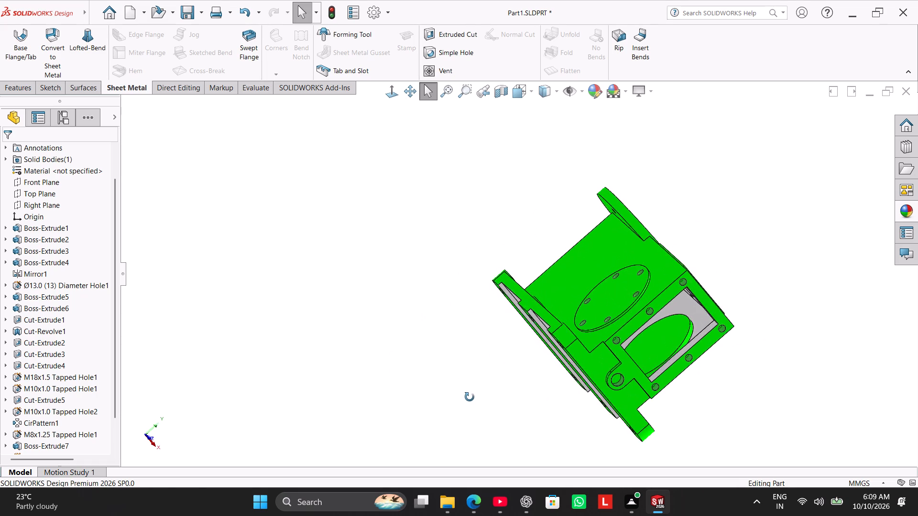
{"action": "middle_click_drag", "start_coordinate": [470, 397], "coordinate": [469, 397]}
{"action": "right_click_drag", "start_coordinate": [433, 374], "coordinate": [517, 263]}
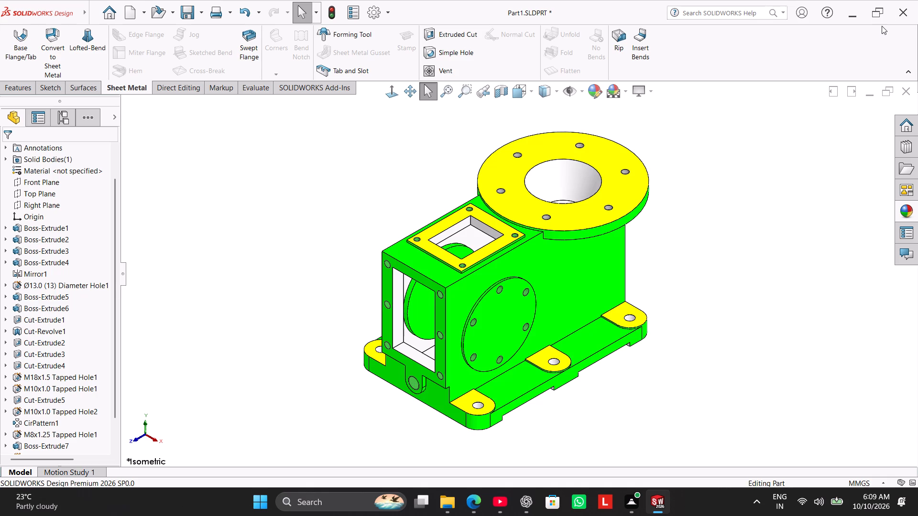
{"action": "right_click", "coordinate": [523, 301]}
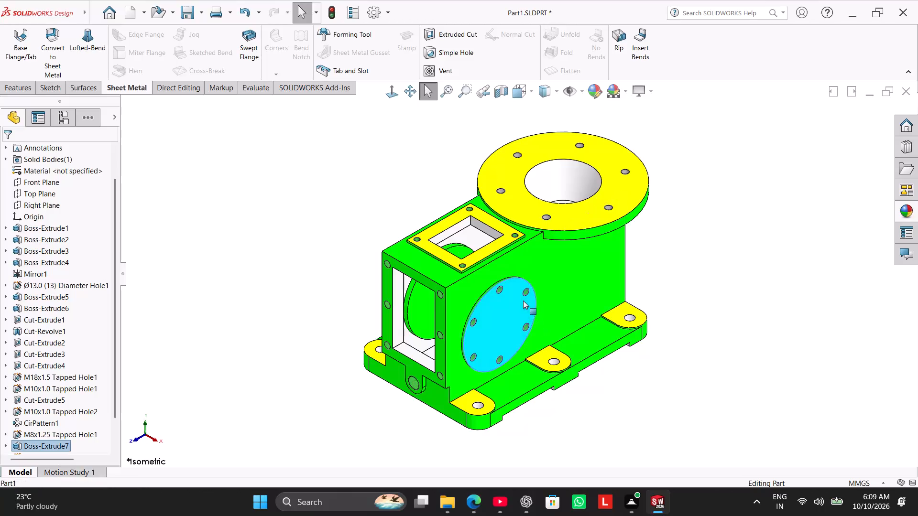
{"action": "left_click", "coordinate": [546, 284]}
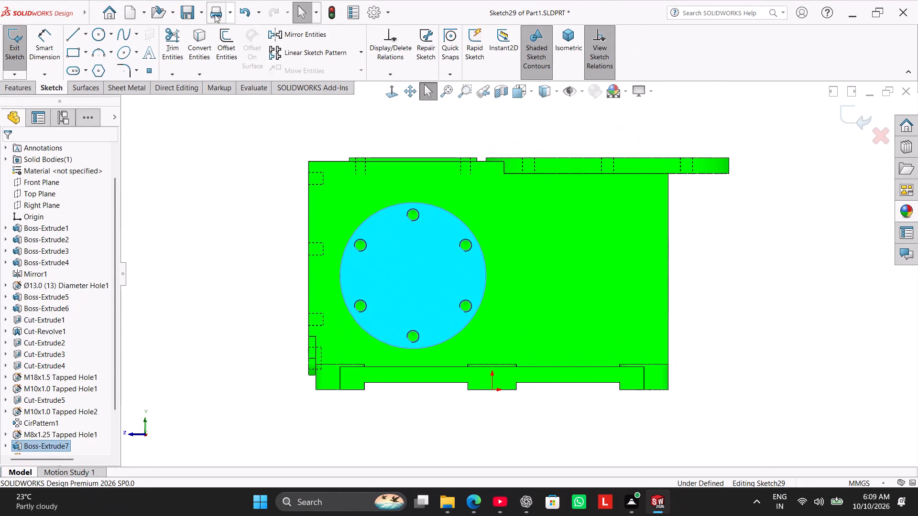
{"action": "left_click", "coordinate": [101, 28]}
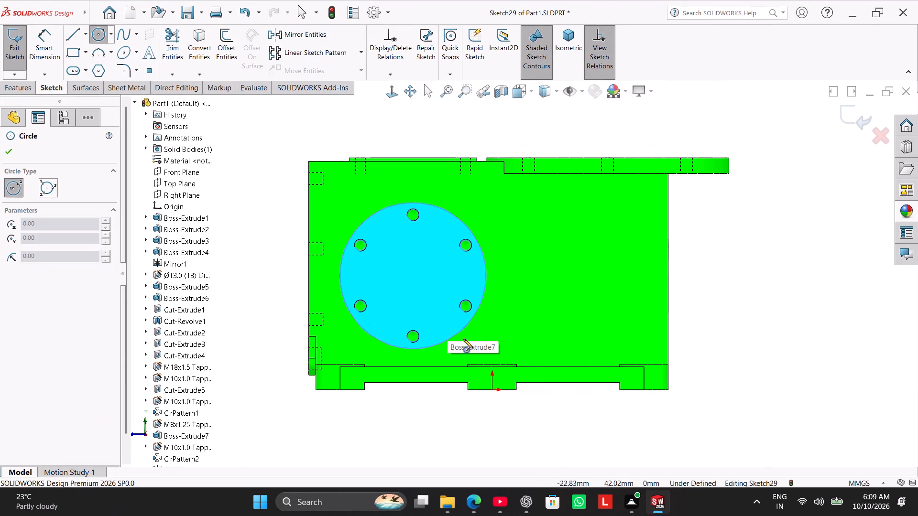
{"action": "left_click", "coordinate": [411, 273]}
{"action": "left_click", "coordinate": [443, 322]}
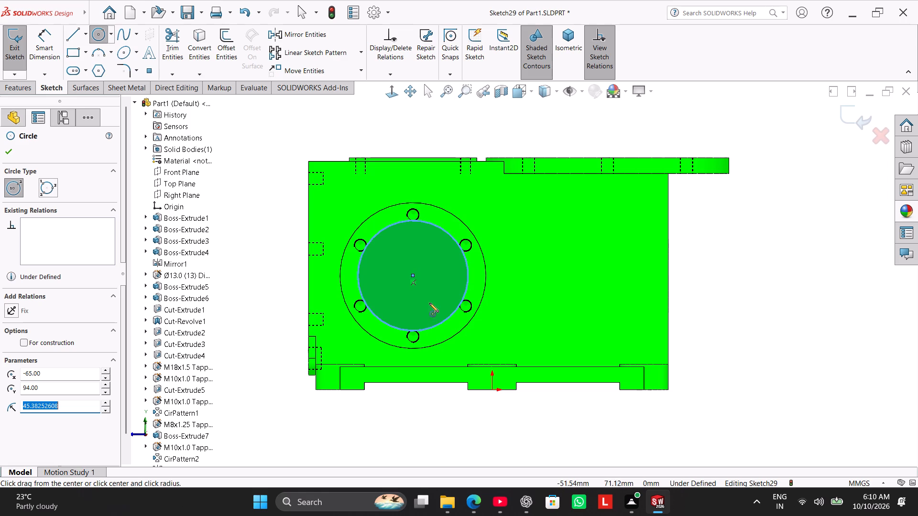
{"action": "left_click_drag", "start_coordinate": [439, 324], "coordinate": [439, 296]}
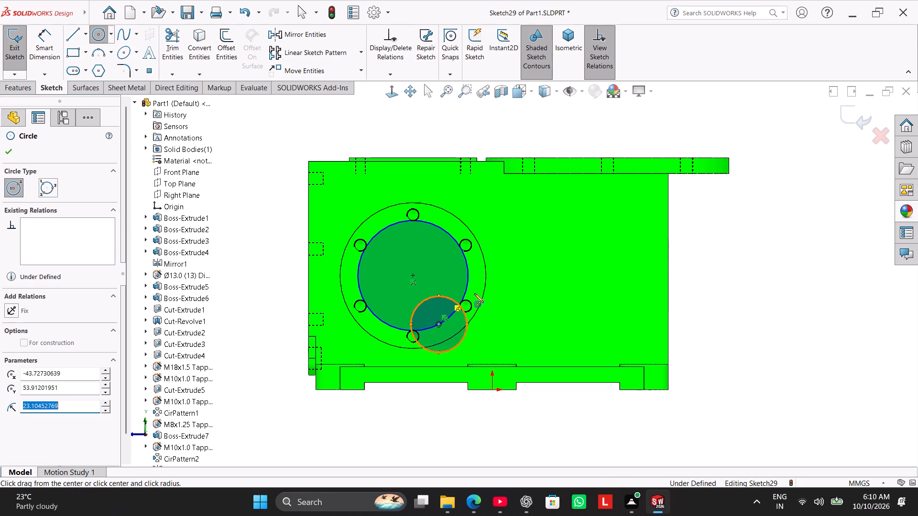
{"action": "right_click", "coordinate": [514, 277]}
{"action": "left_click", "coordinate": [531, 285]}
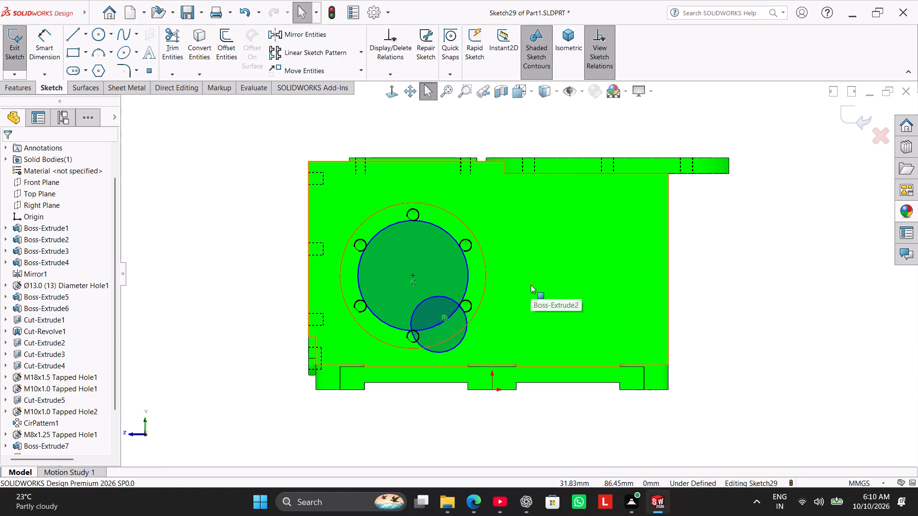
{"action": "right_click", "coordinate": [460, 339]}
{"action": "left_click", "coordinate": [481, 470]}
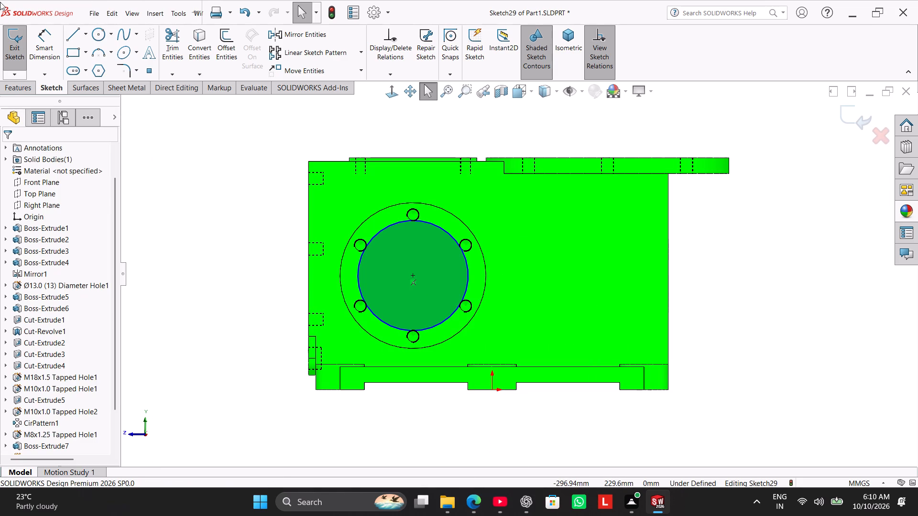
Dimension the circle on the boss face to a diameter of 80 mm.
{"action": "left_click", "coordinate": [41, 46]}
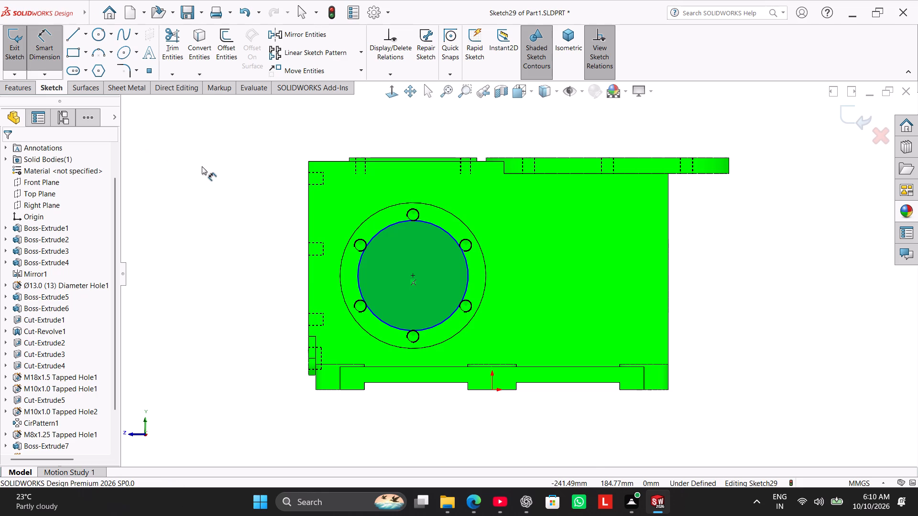
{"action": "left_click", "coordinate": [381, 232]}
{"action": "left_click", "coordinate": [254, 206]}
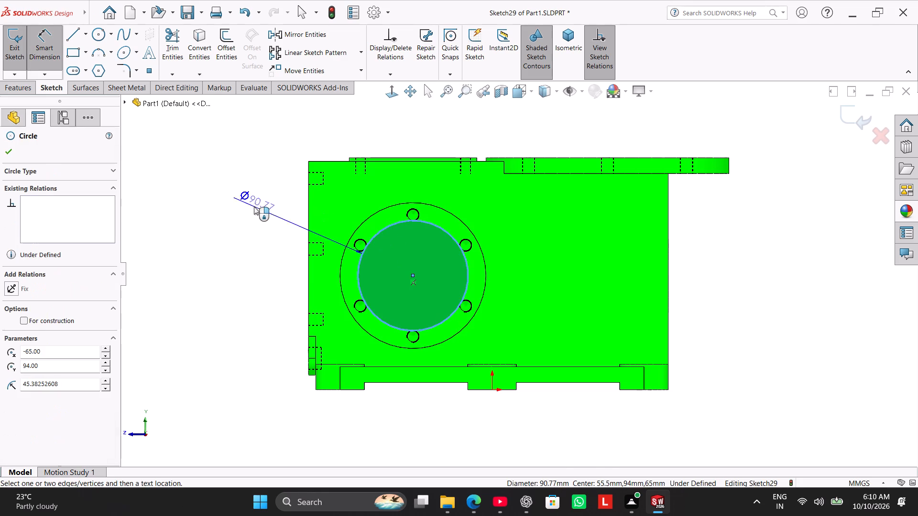
{"action": "type", "text": "80"}
{"action": "key", "text": "Return"}
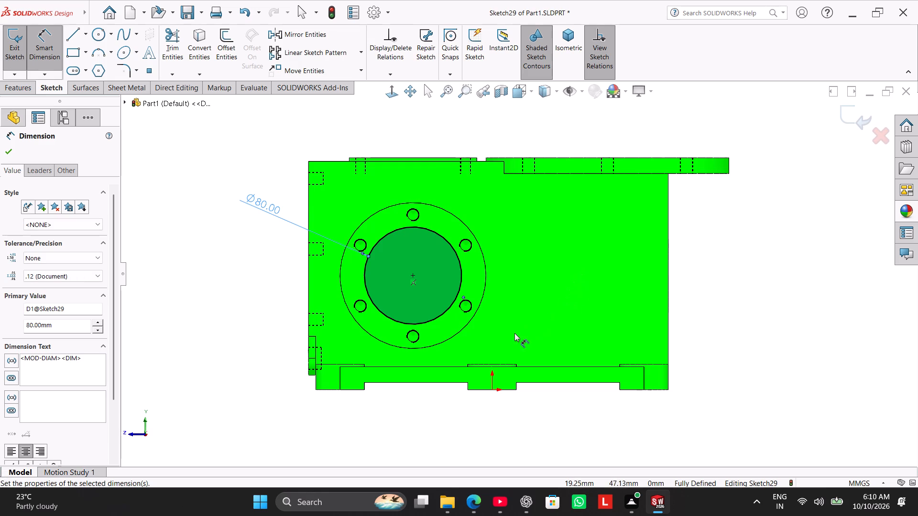
{"action": "right_click", "coordinate": [168, 269]}
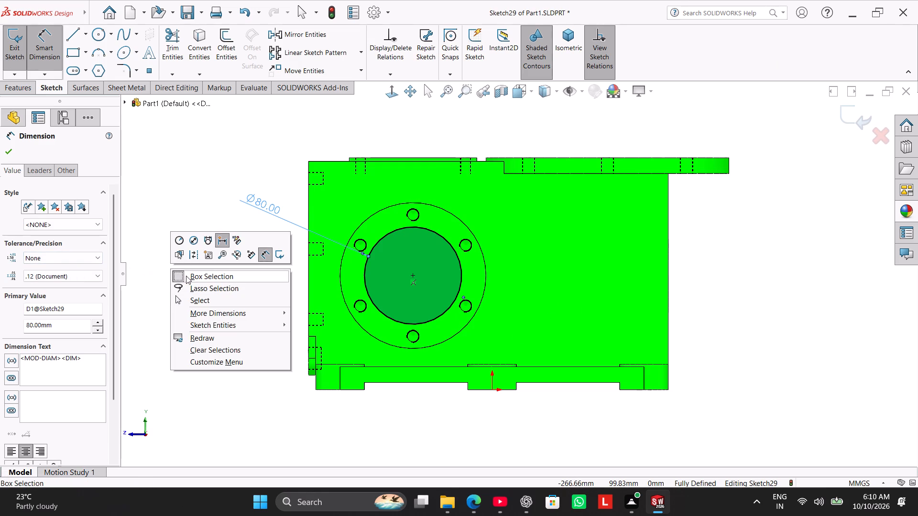
{"action": "left_click", "coordinate": [197, 303]}
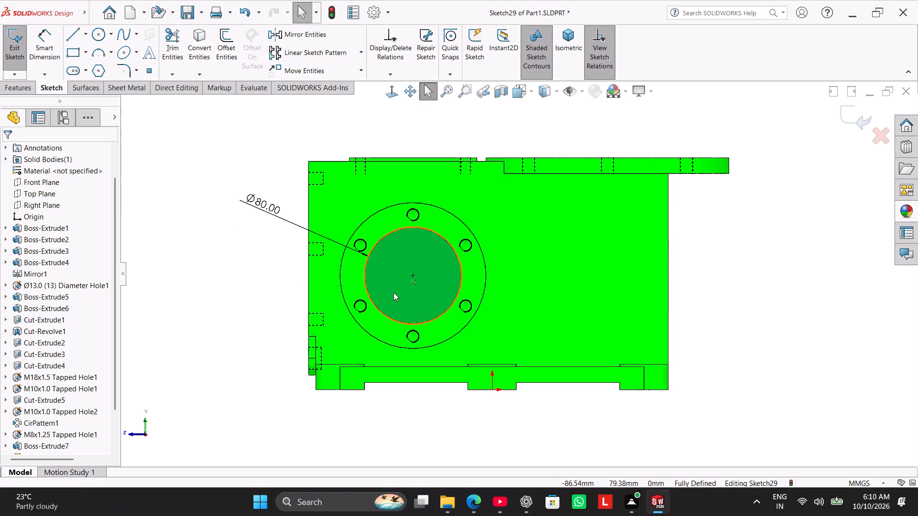
Add a concentric relation between the 80 mm circle and the circular boss's outer edge.
{"action": "left_click", "coordinate": [485, 255], "text": "shift"}
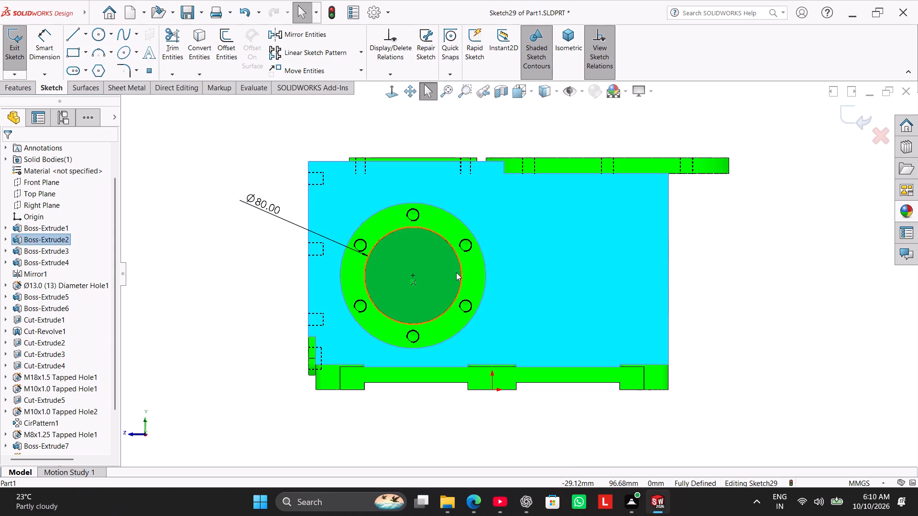
{"action": "left_click", "coordinate": [457, 263], "text": "shift"}
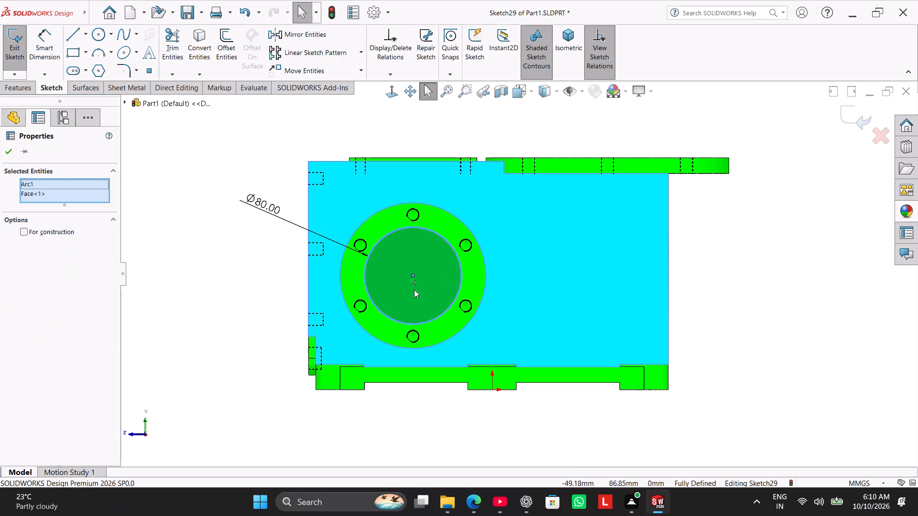
{"action": "left_click", "coordinate": [266, 306]}
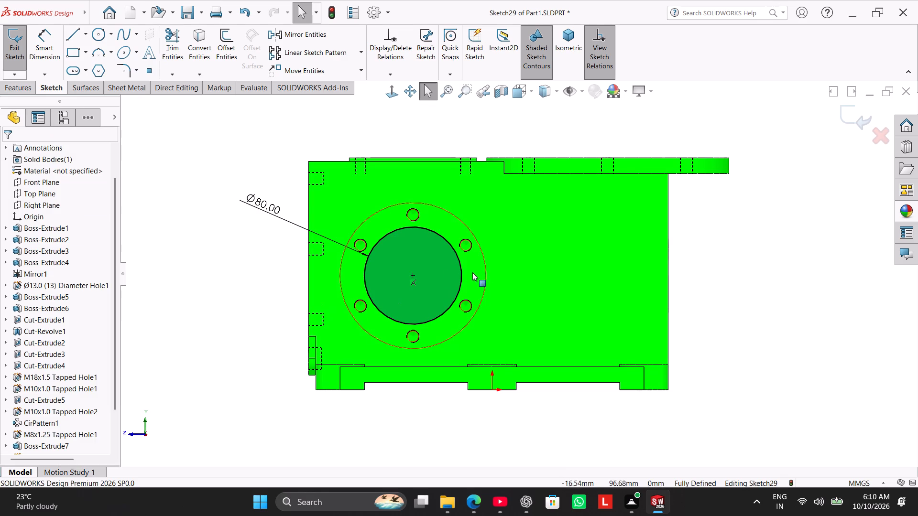
{"action": "left_click", "coordinate": [482, 254], "text": "shift"}
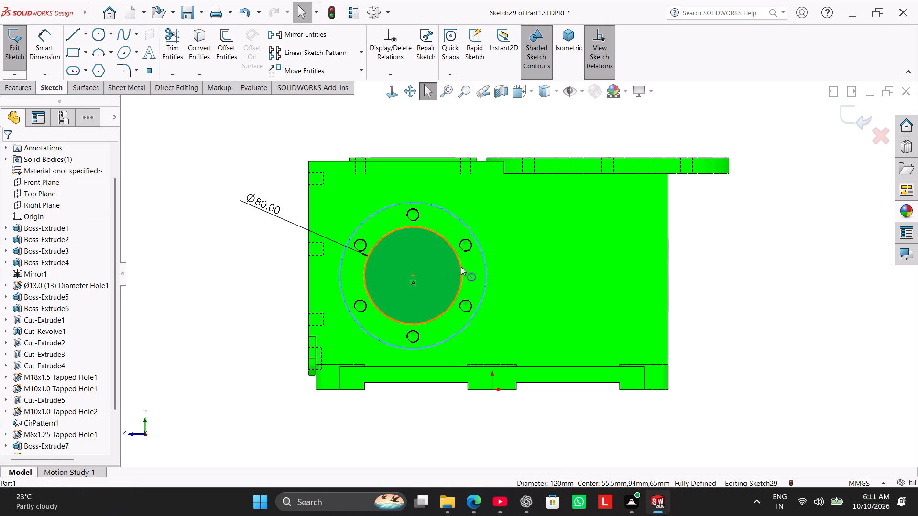
{"action": "left_click", "coordinate": [460, 265], "text": "shift"}
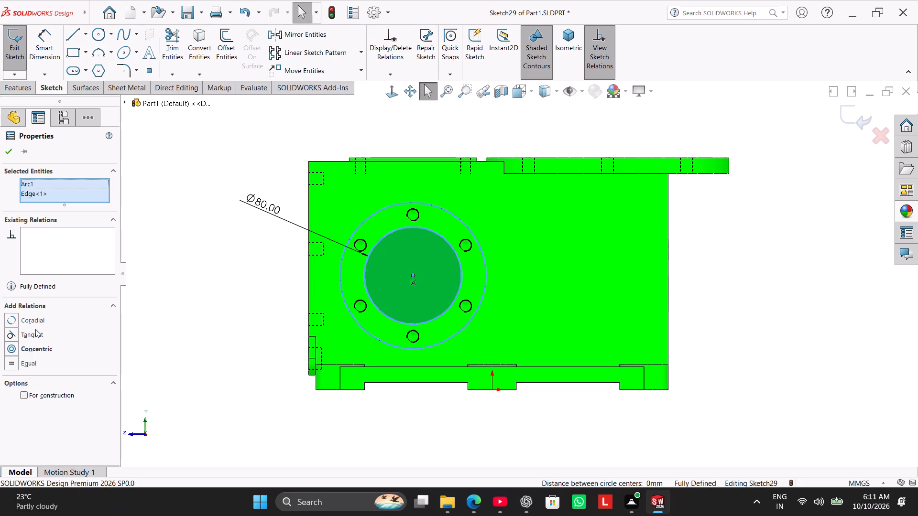
{"action": "left_click", "coordinate": [35, 345]}
{"action": "left_click", "coordinate": [177, 320]}
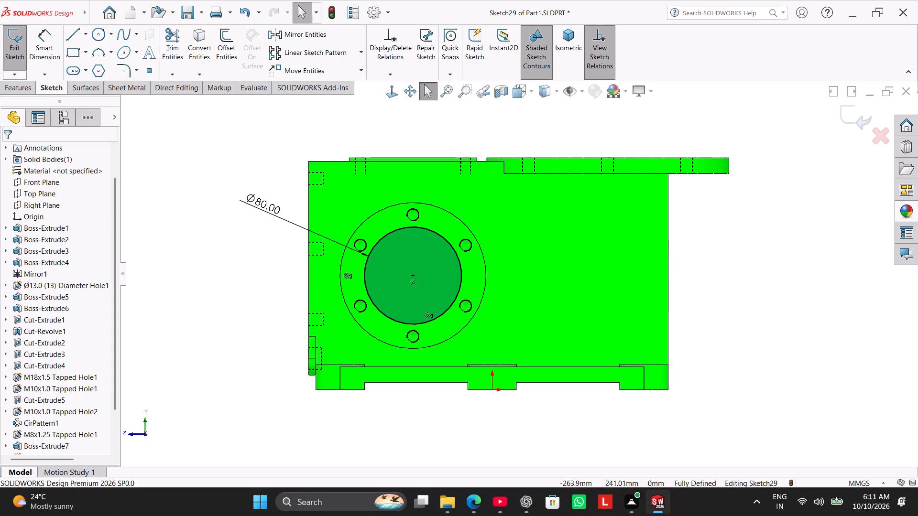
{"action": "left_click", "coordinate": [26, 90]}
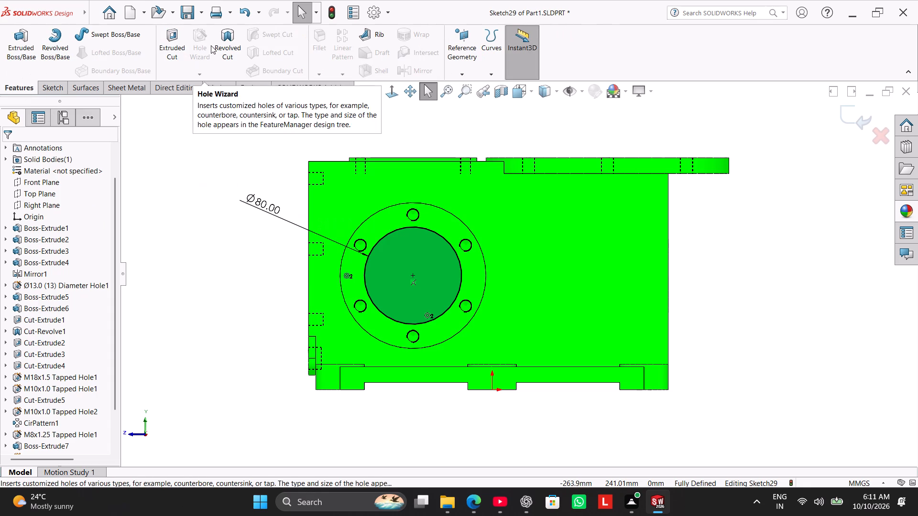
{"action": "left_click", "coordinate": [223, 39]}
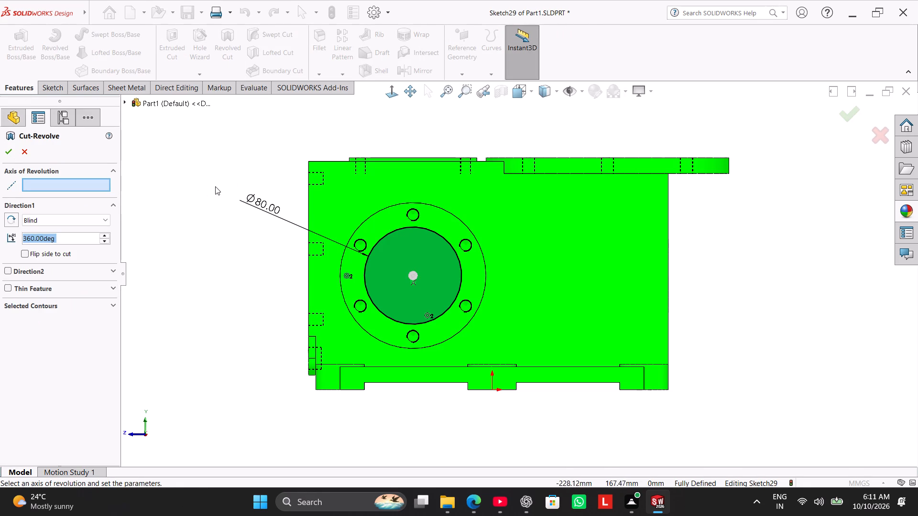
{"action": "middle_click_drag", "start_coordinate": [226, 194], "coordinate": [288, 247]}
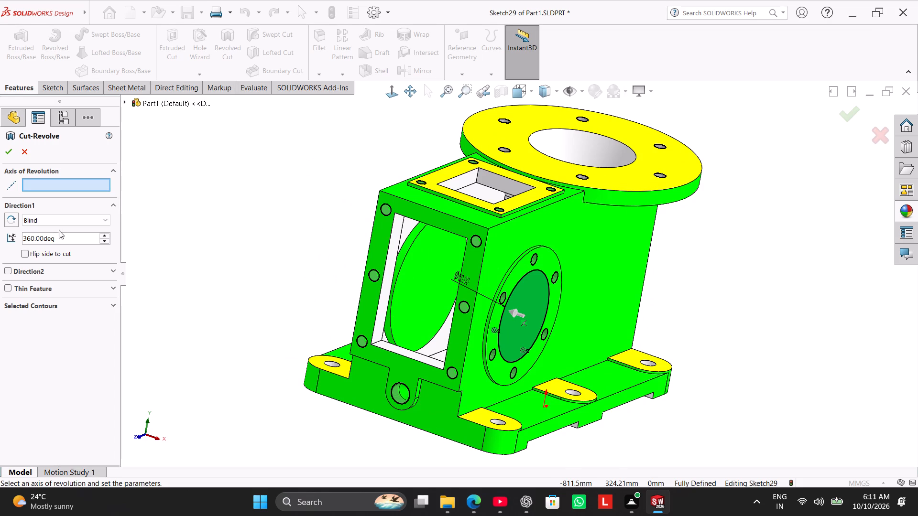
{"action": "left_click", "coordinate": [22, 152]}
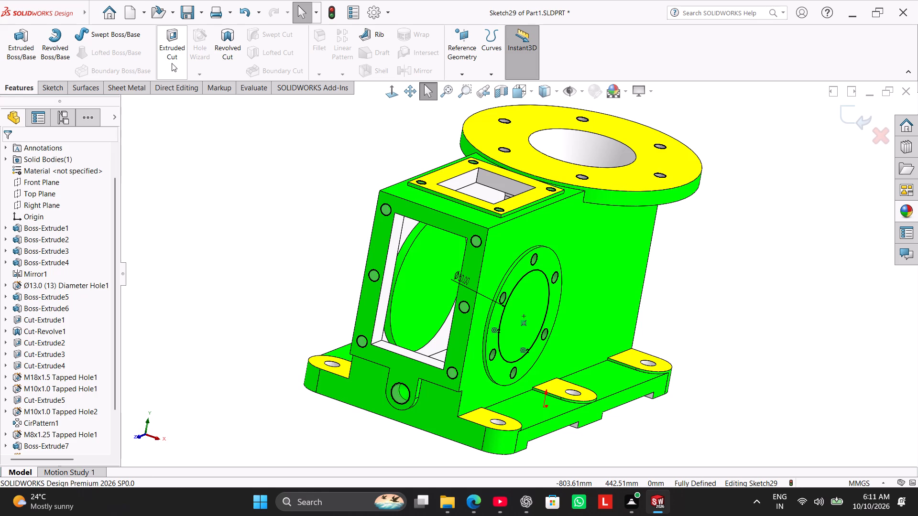
Extrude-cut the 80 mm circle through the housing with Up To Surface, ending at the mirrored boss's outer face.
{"action": "left_click", "coordinate": [172, 58]}
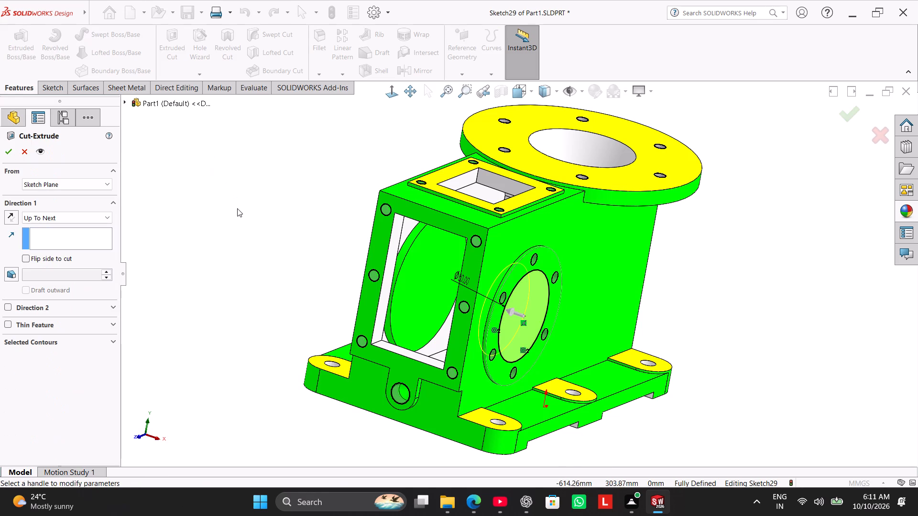
{"action": "left_click", "coordinate": [83, 218]}
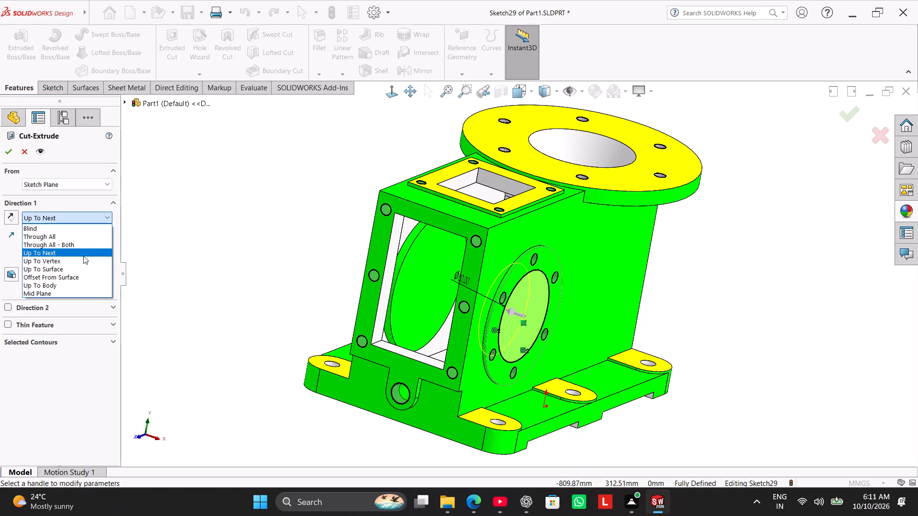
{"action": "left_click", "coordinate": [86, 270]}
{"action": "middle_click_drag", "start_coordinate": [242, 238], "coordinate": [264, 282]}
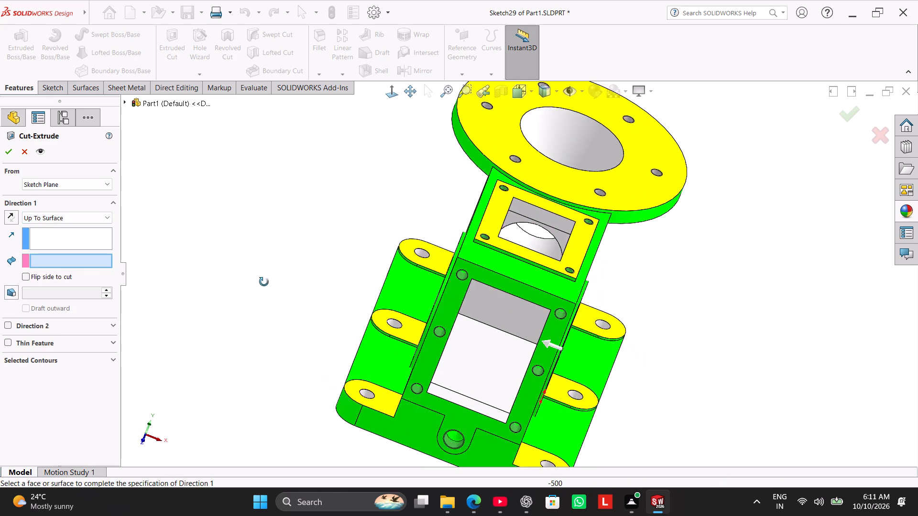
{"action": "middle_click_drag", "start_coordinate": [264, 282], "coordinate": [271, 289]}
{"action": "left_click", "coordinate": [460, 286]}
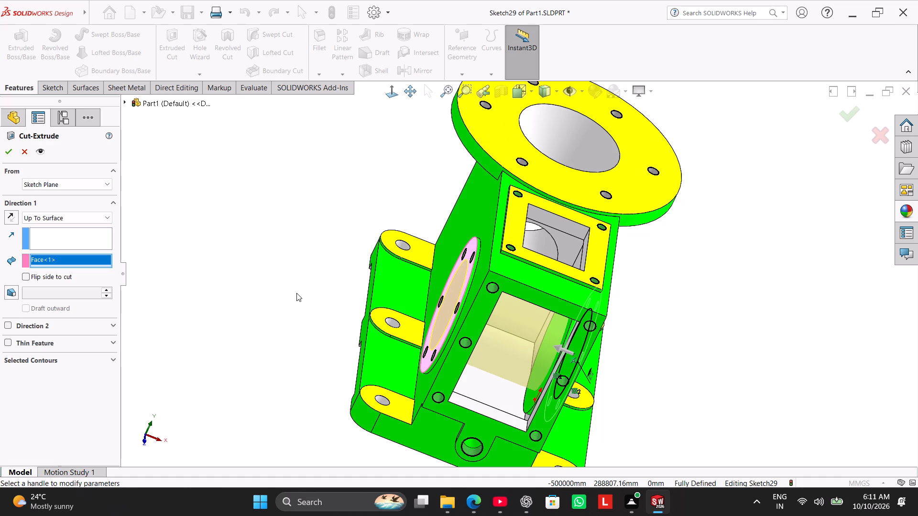
{"action": "left_click", "coordinate": [3, 151]}
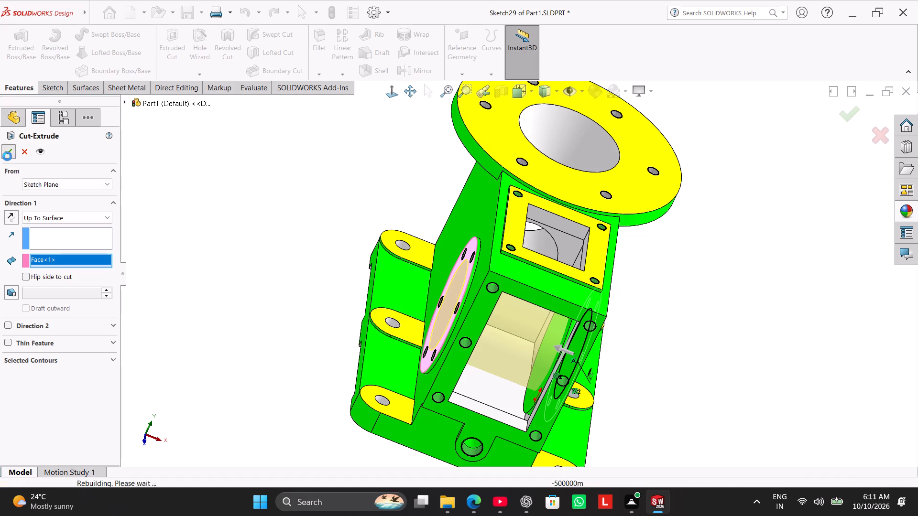
{"action": "left_click", "coordinate": [119, 237]}
Colour the side wall's circular boss and its mirrored copy yellow (255, 255, 0).
{"action": "middle_click_drag", "start_coordinate": [166, 238], "coordinate": [132, 182]}
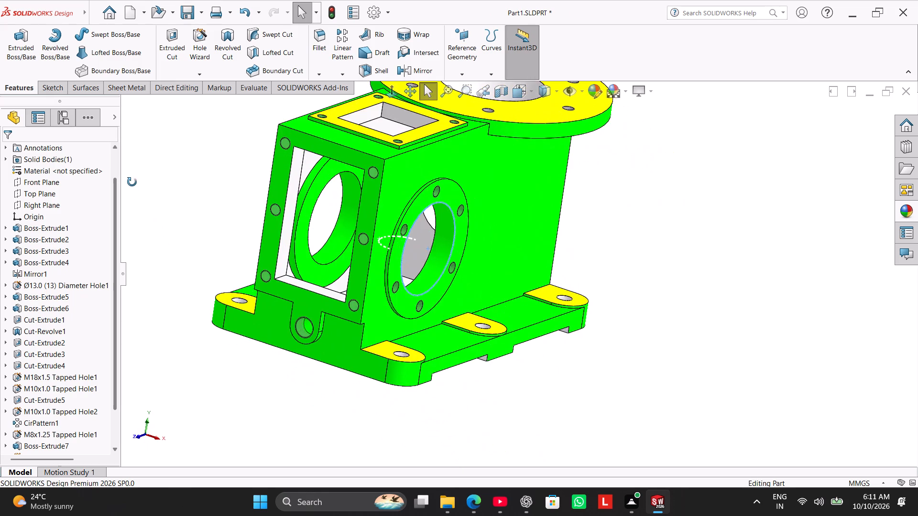
{"action": "middle_click_drag", "start_coordinate": [132, 182], "coordinate": [151, 208]}
{"action": "right_click_drag", "start_coordinate": [171, 242], "coordinate": [210, 203]}
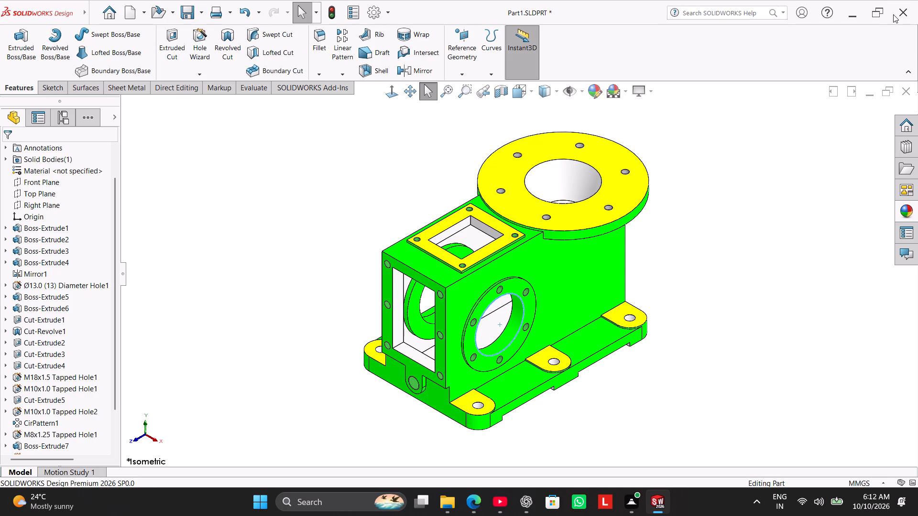
{"action": "left_click", "coordinate": [511, 288], "text": "ctrl"}
{"action": "middle_click_drag", "start_coordinate": [343, 259], "coordinate": [460, 350], "text": "ctrl"}
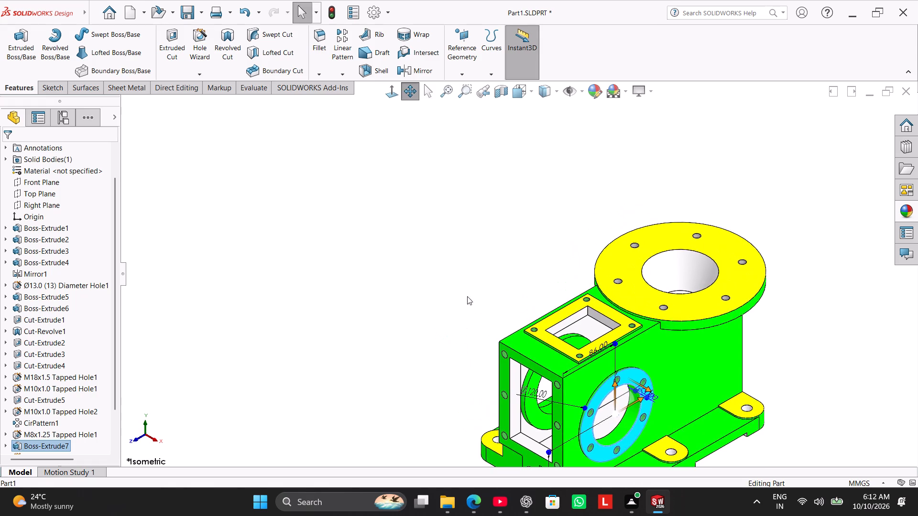
{"action": "middle_click_drag", "start_coordinate": [467, 296], "coordinate": [545, 371], "text": "ctrl"}
{"action": "middle_click_drag", "start_coordinate": [533, 335], "coordinate": [593, 460]}
{"action": "left_click", "coordinate": [568, 395], "text": "ctrl"}
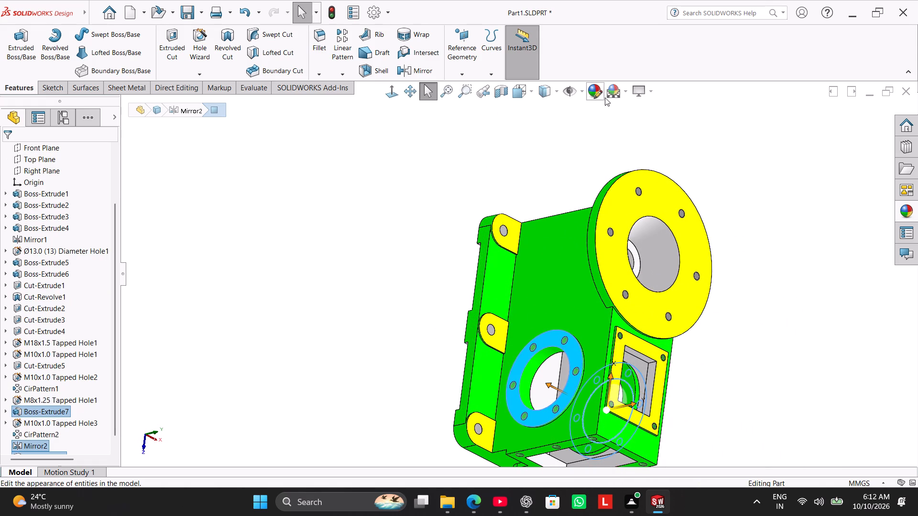
{"action": "left_click", "coordinate": [598, 90]}
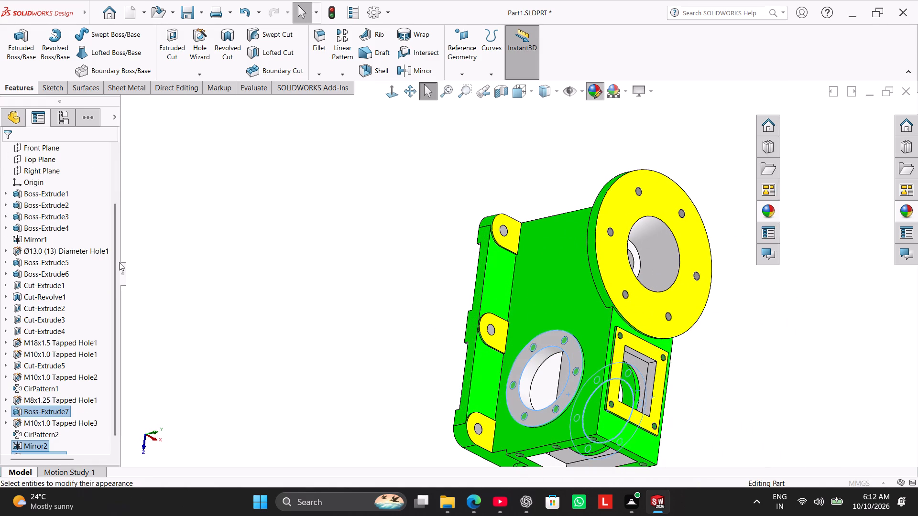
{"action": "left_click_drag", "start_coordinate": [118, 255], "coordinate": [112, 330]}
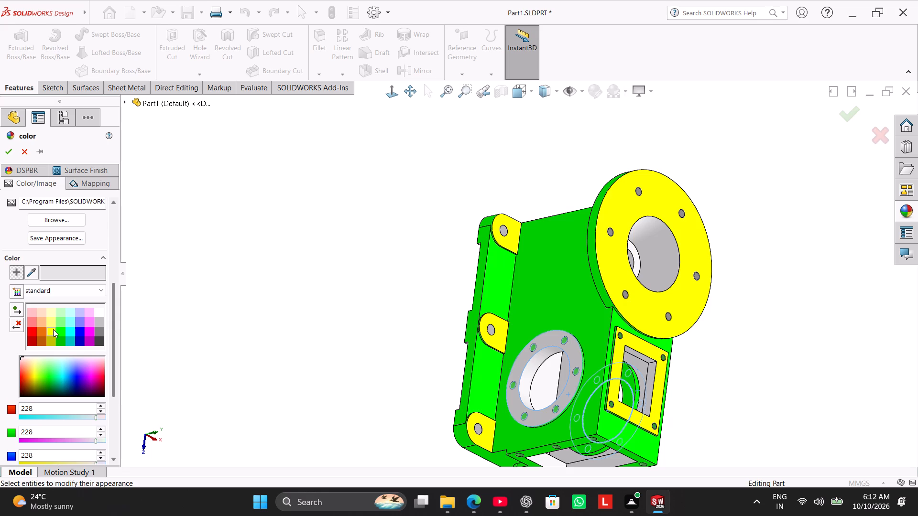
{"action": "left_click", "coordinate": [53, 330]}
{"action": "right_click", "coordinate": [306, 315]}
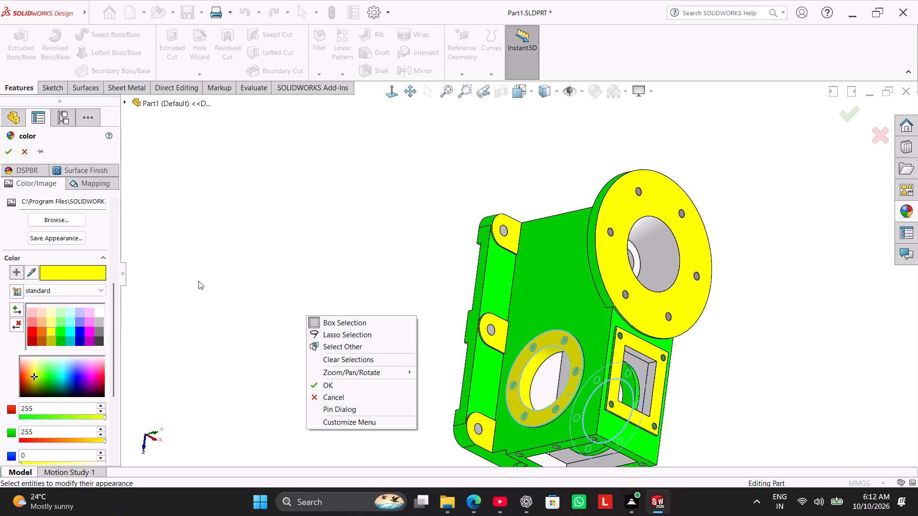
{"action": "left_click", "coordinate": [7, 155]}
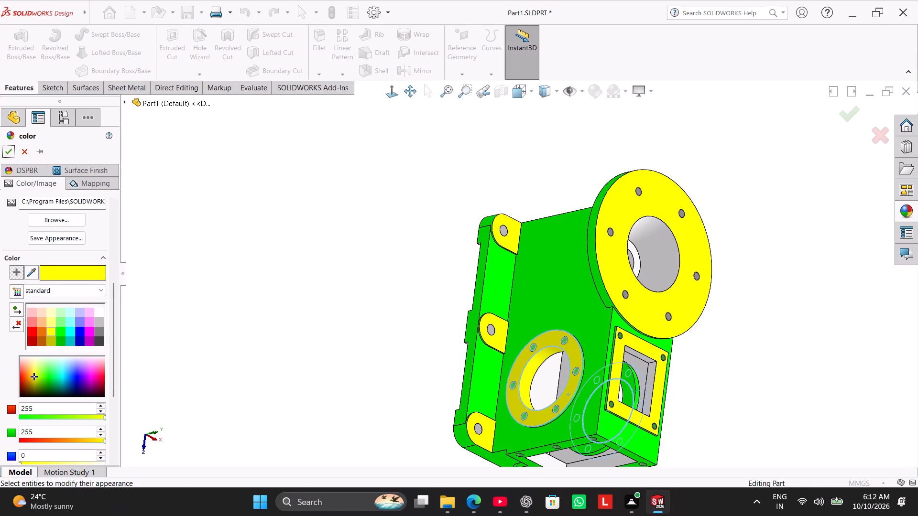
{"action": "left_click", "coordinate": [8, 151]}
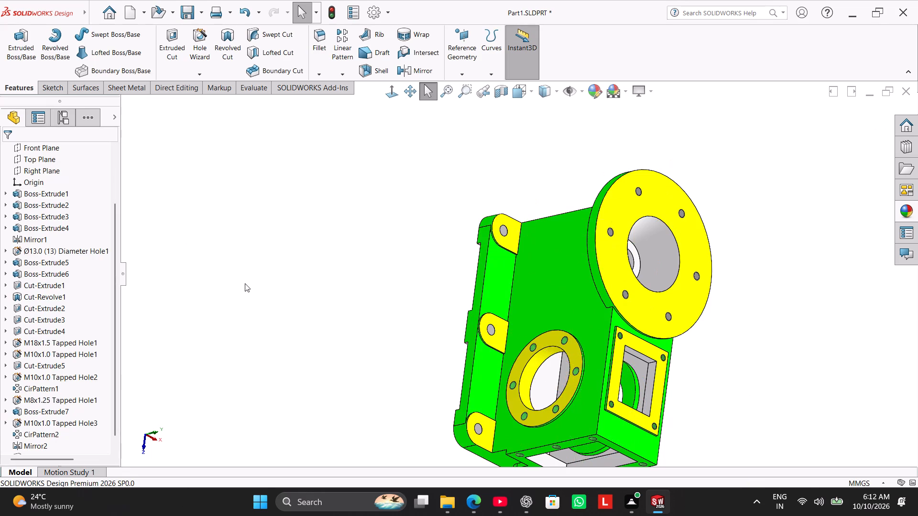
{"action": "right_click_drag", "start_coordinate": [277, 279], "coordinate": [399, 237]}
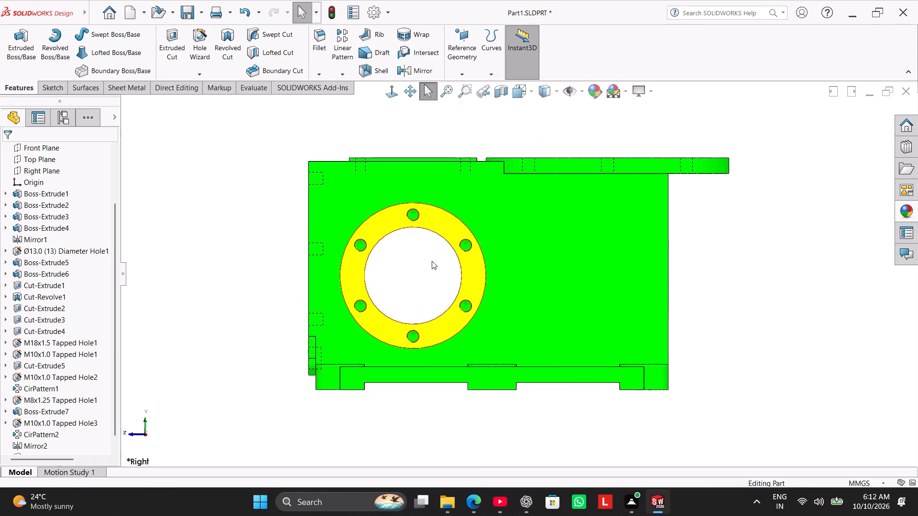
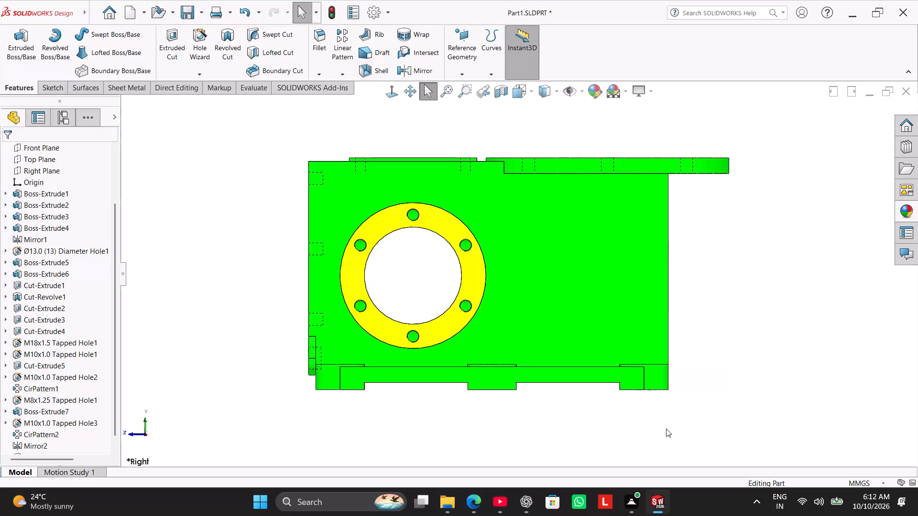
Start a constant-size fillet on the housing with a 3 mm radius.
{"action": "right_click_drag", "start_coordinate": [217, 334], "coordinate": [317, 242]}
{"action": "left_click", "coordinate": [275, 291]}
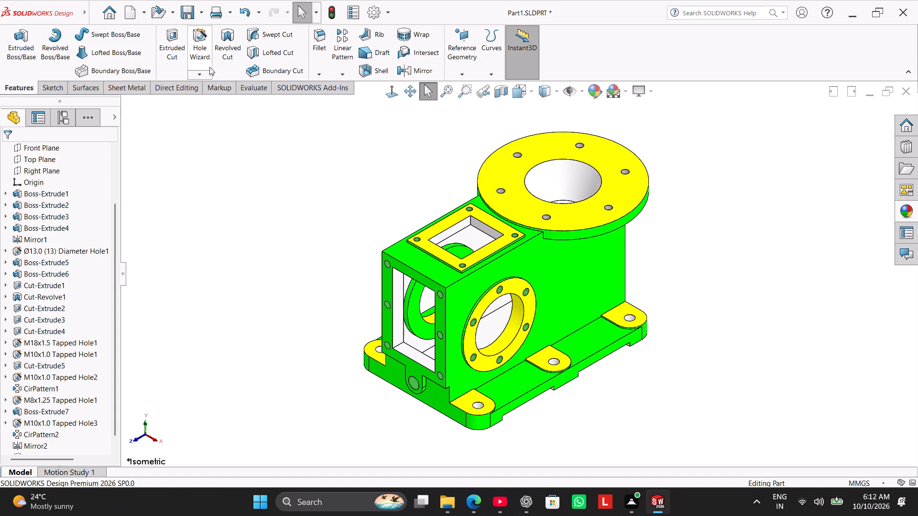
{"action": "left_click", "coordinate": [318, 41]}
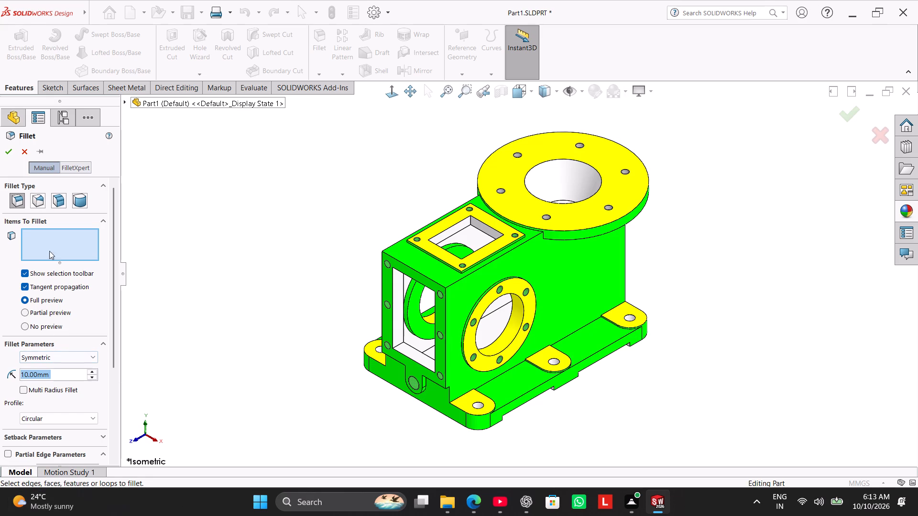
{"action": "key", "text": "3"}
{"action": "key", "text": "Return"}
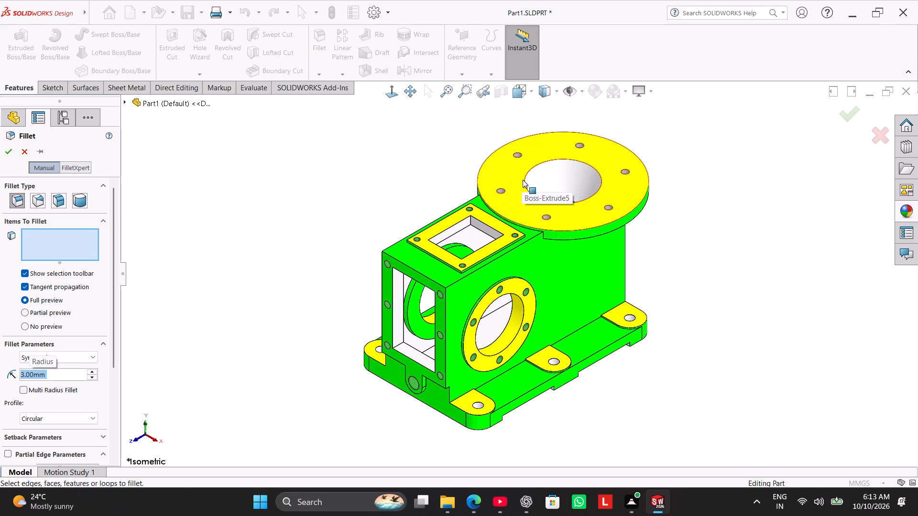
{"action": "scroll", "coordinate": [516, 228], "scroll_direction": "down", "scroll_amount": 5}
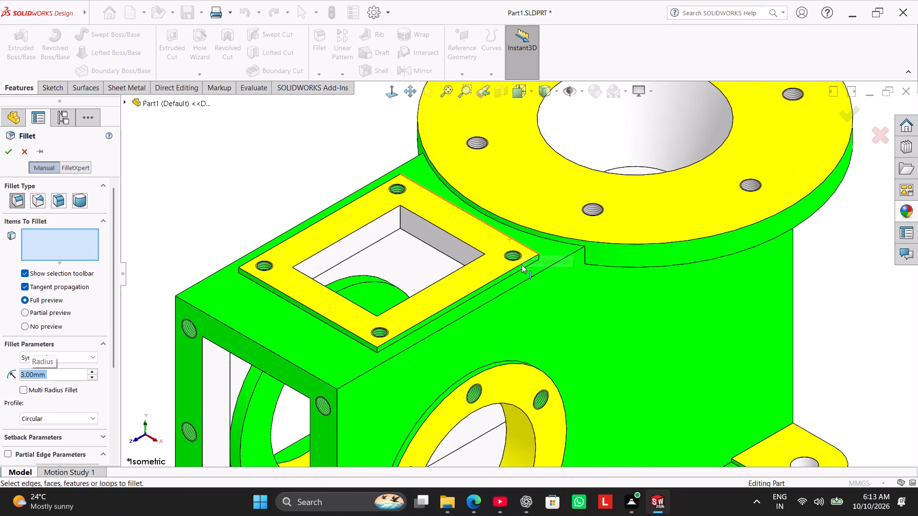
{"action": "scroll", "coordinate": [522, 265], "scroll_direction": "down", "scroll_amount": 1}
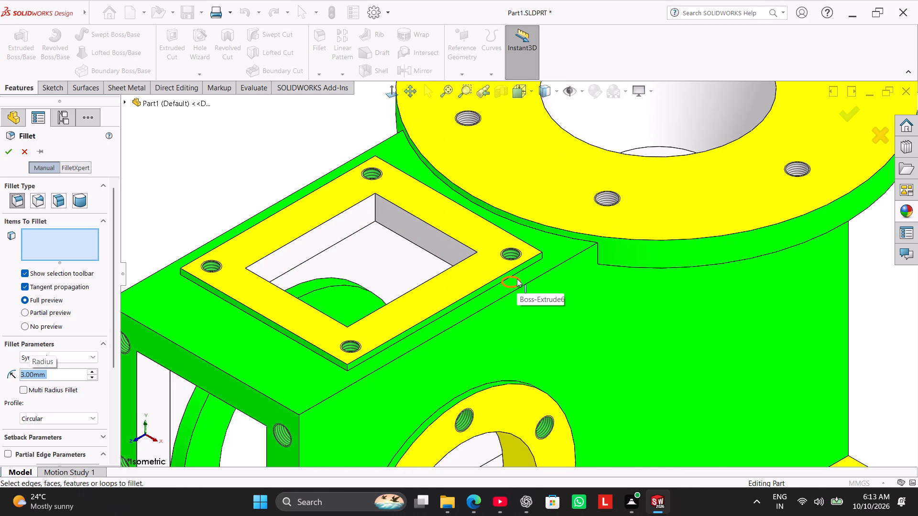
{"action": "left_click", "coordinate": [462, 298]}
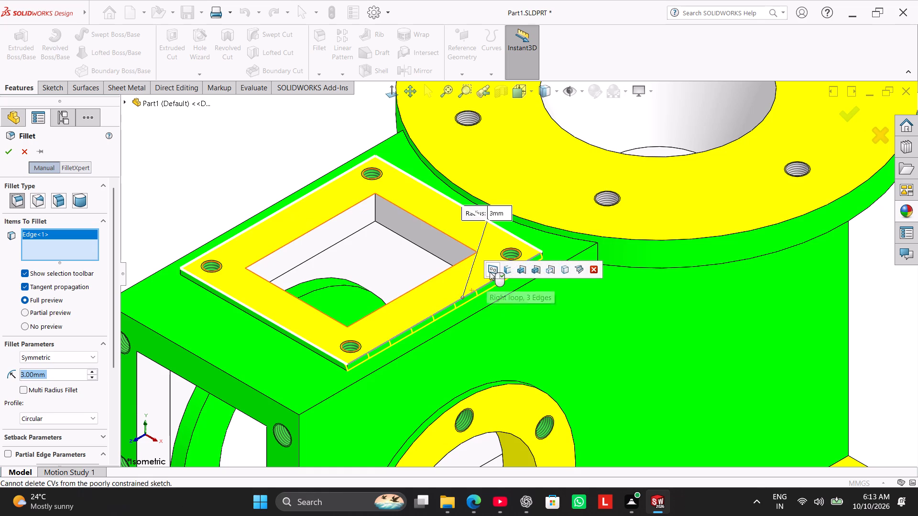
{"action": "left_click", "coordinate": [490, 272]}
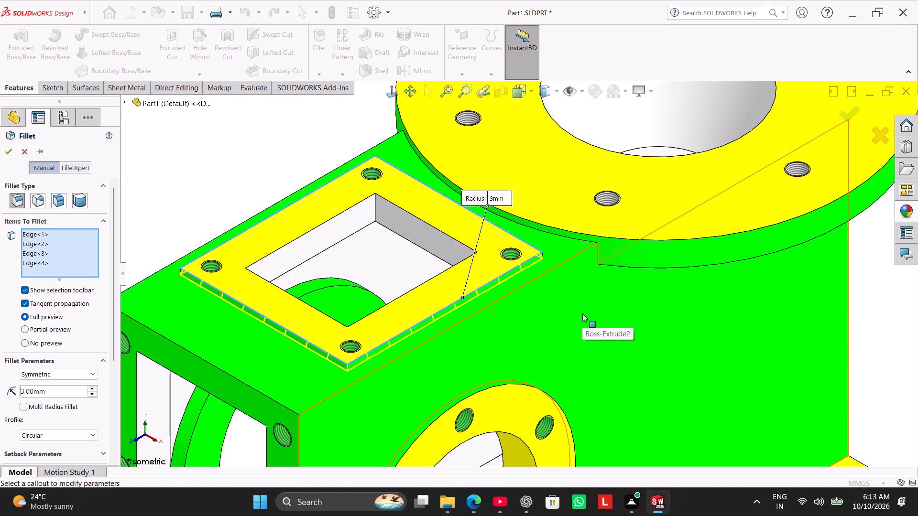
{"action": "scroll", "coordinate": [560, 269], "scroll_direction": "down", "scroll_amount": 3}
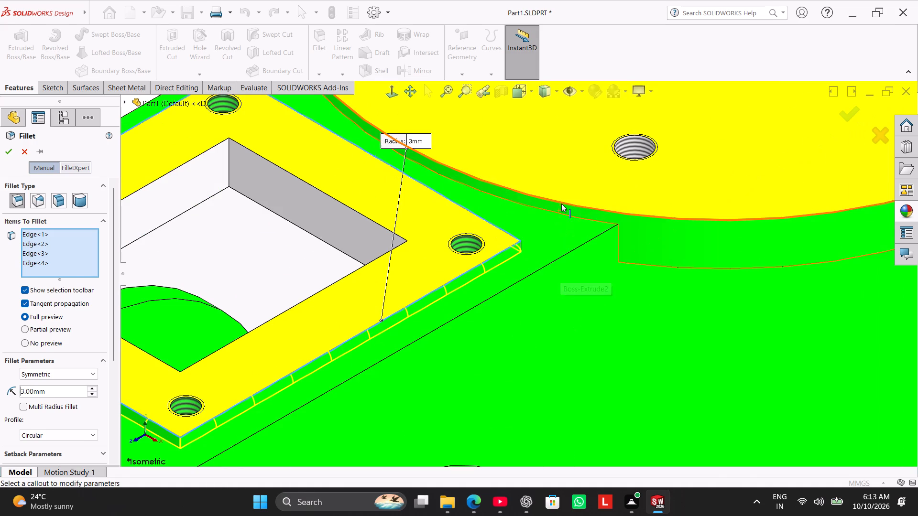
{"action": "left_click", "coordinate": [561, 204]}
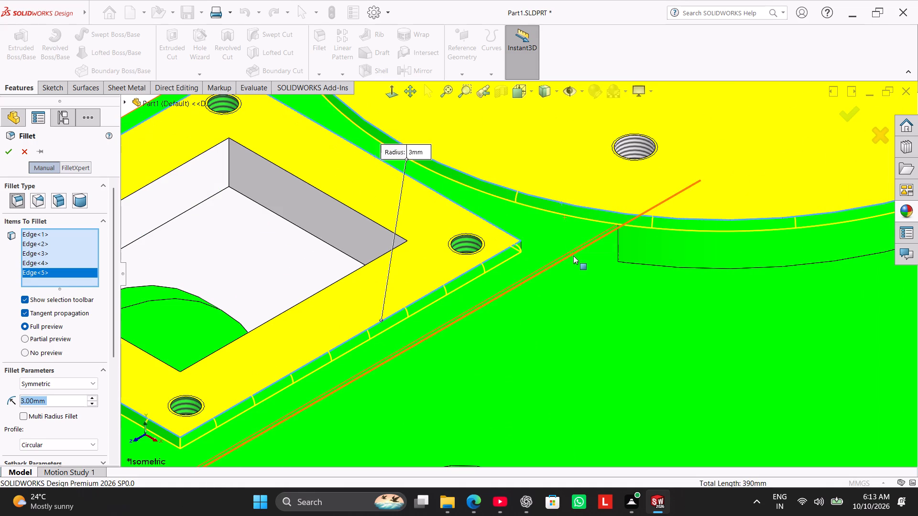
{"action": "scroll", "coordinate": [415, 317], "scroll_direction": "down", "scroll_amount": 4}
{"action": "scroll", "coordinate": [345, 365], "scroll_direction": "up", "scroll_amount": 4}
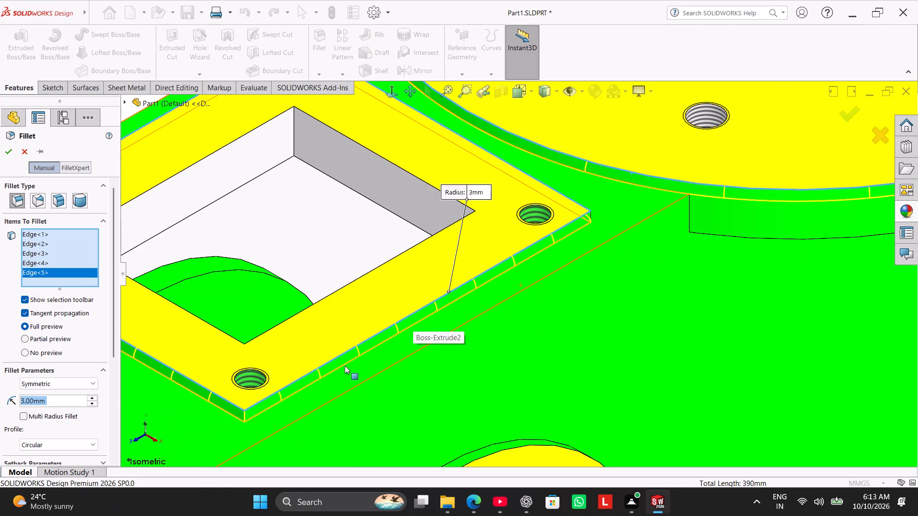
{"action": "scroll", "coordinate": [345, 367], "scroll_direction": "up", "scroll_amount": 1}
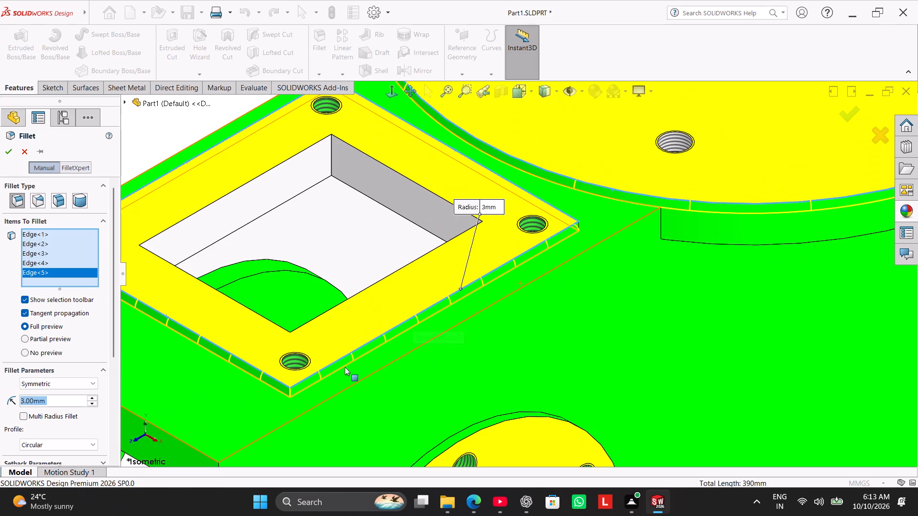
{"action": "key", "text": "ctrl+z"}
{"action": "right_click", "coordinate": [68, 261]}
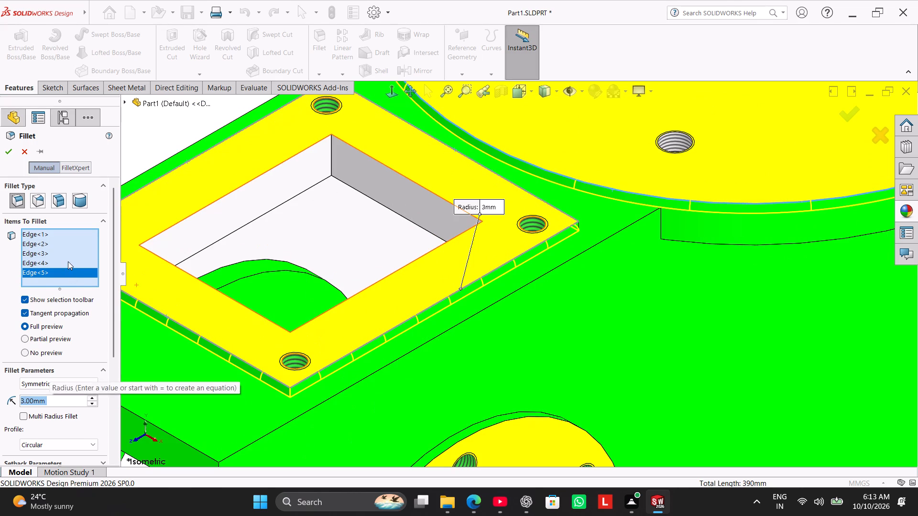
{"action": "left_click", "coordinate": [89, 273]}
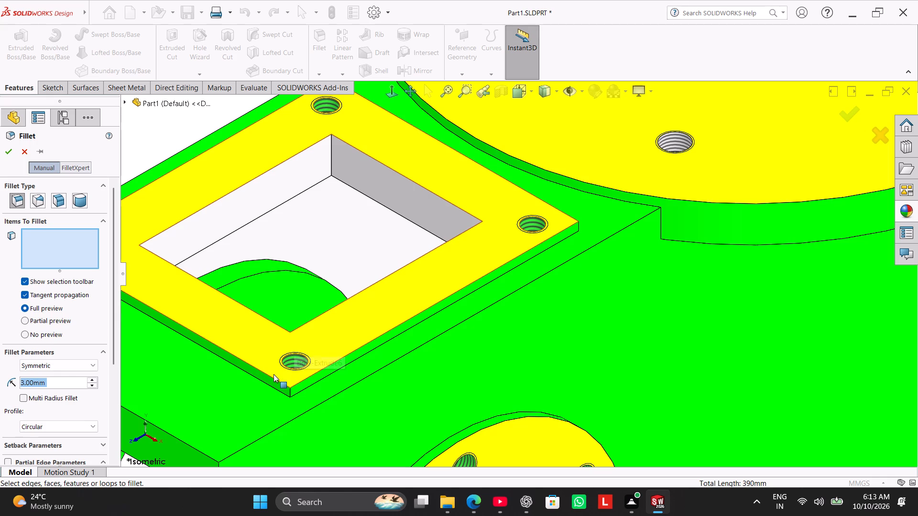
Add the rectangular top pad's bottom edge loop, the round flange's edge against the housing top, and its lower rim to the fillet.
{"action": "left_click", "coordinate": [331, 376]}
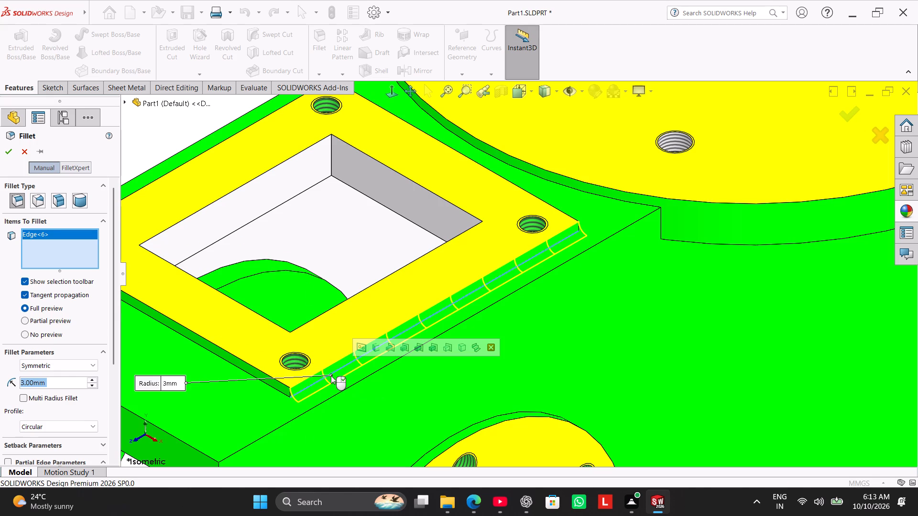
{"action": "left_click", "coordinate": [360, 351]}
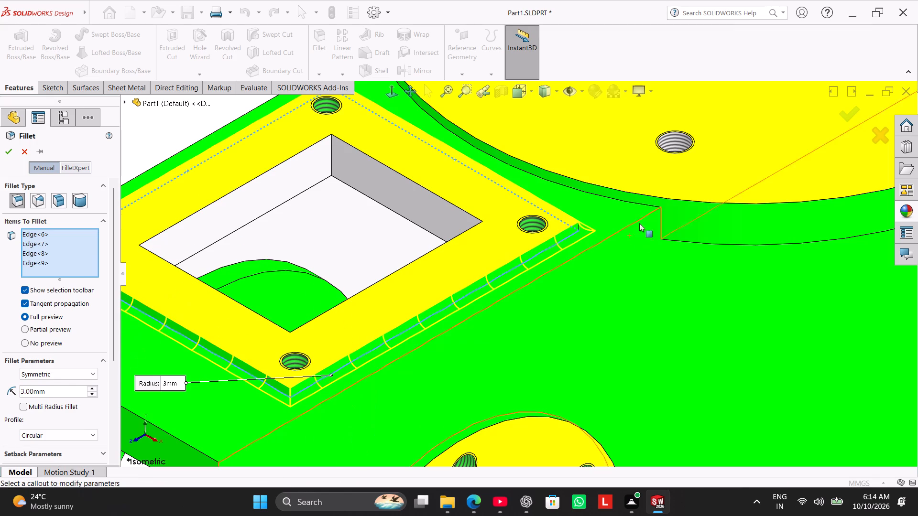
{"action": "left_click", "coordinate": [634, 202]}
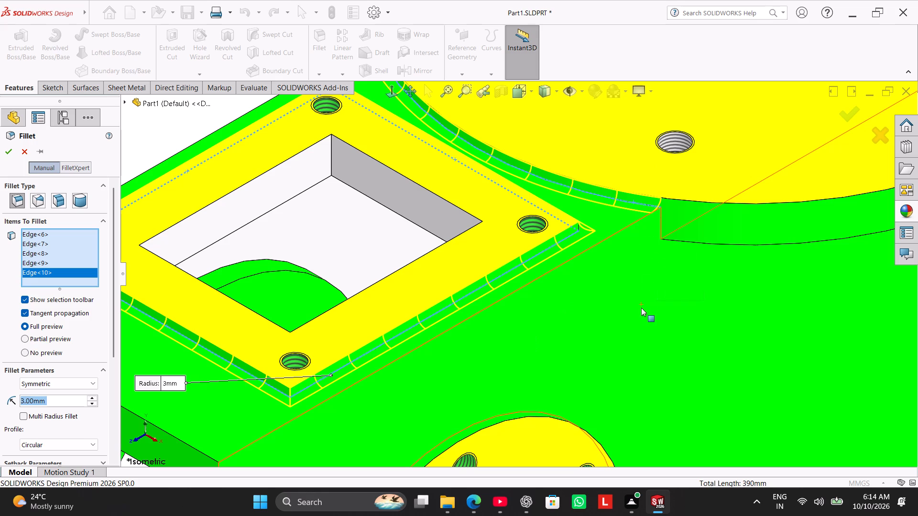
{"action": "left_click", "coordinate": [728, 246]}
Add the two lower inner corner edges of the end wall's rectangular opening to the 3 mm fillet.
{"action": "scroll", "coordinate": [739, 303], "scroll_direction": "up", "scroll_amount": 5}
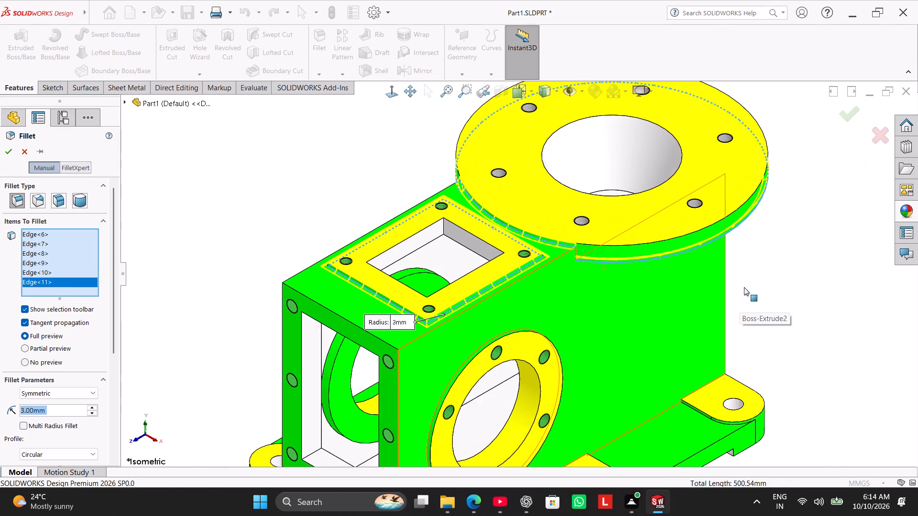
{"action": "middle_click_drag", "start_coordinate": [754, 264], "coordinate": [718, 259]}
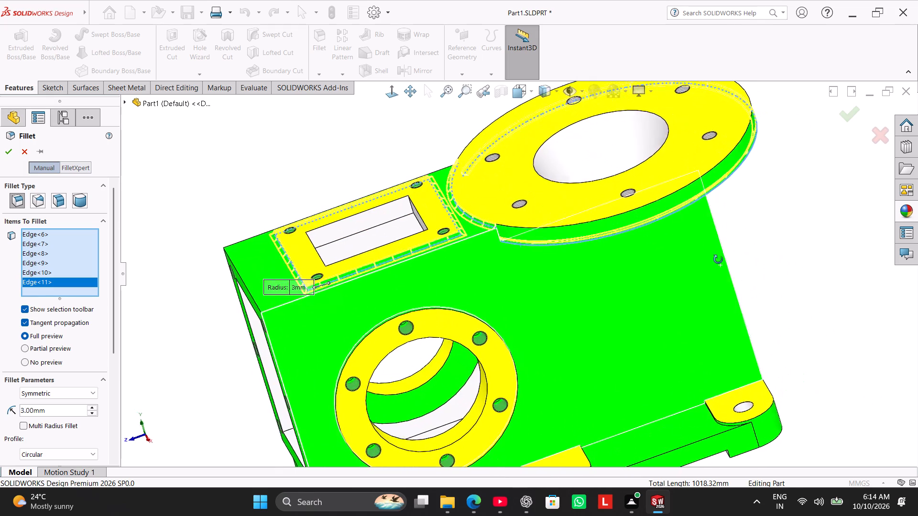
{"action": "middle_click_drag", "start_coordinate": [718, 259], "coordinate": [721, 264]}
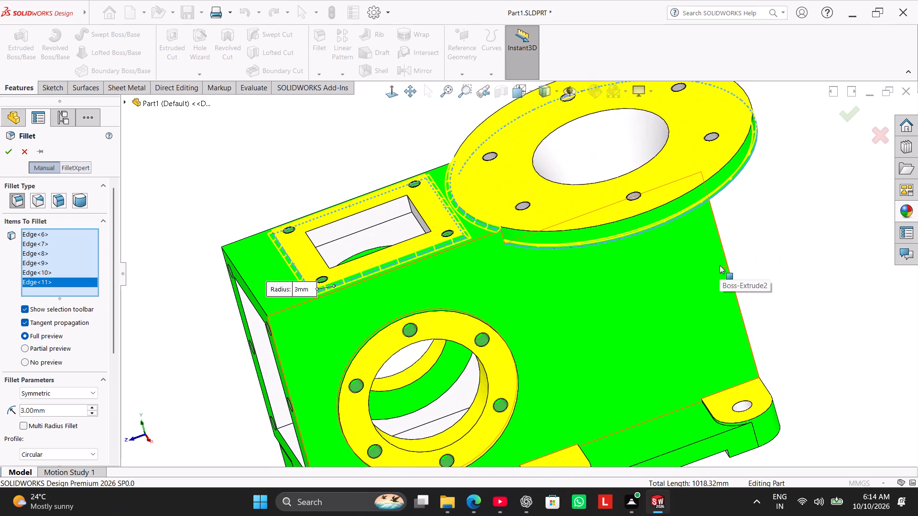
{"action": "middle_click_drag", "start_coordinate": [251, 386], "coordinate": [283, 394]}
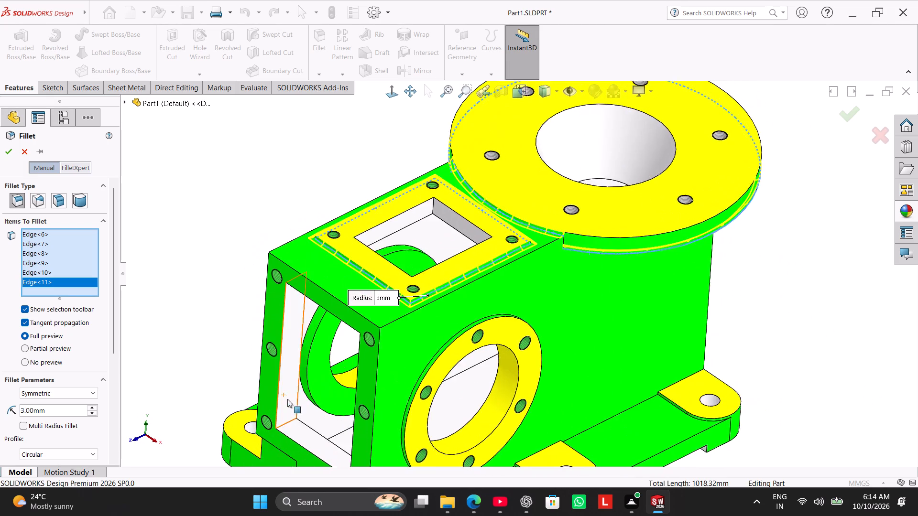
{"action": "scroll", "coordinate": [293, 408], "scroll_direction": "down", "scroll_amount": 3}
{"action": "left_click", "coordinate": [328, 405]}
{"action": "scroll", "coordinate": [328, 413], "scroll_direction": "up", "scroll_amount": 3}
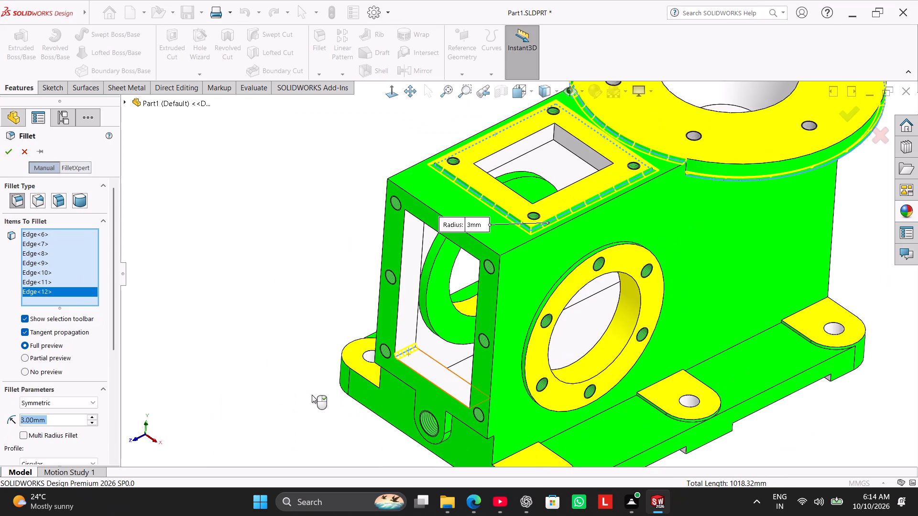
{"action": "middle_click_drag", "start_coordinate": [309, 386], "coordinate": [356, 455]}
{"action": "scroll", "coordinate": [508, 419], "scroll_direction": "down", "scroll_amount": 3}
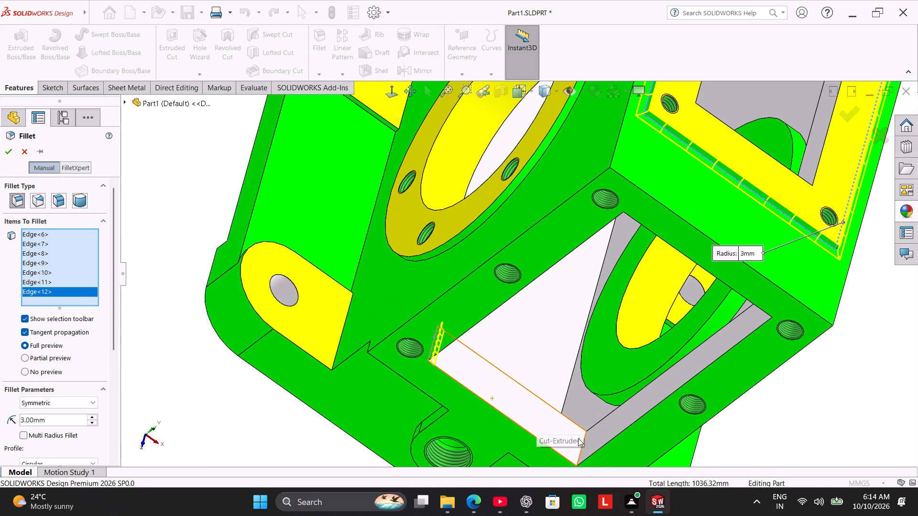
{"action": "left_click", "coordinate": [582, 447]}
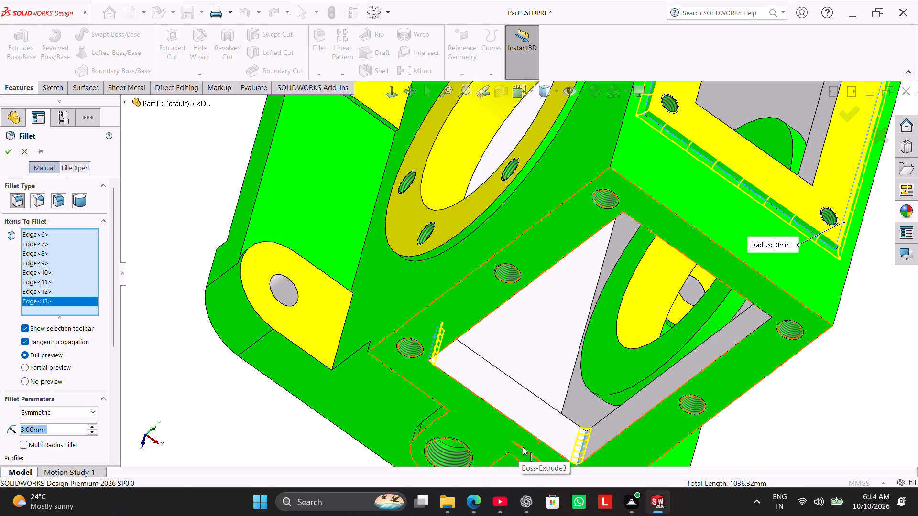
Add the two upper inner corner edges of the end wall's rectangular opening to the 3 mm fillet.
{"action": "scroll", "coordinate": [398, 274], "scroll_direction": "up", "scroll_amount": 2}
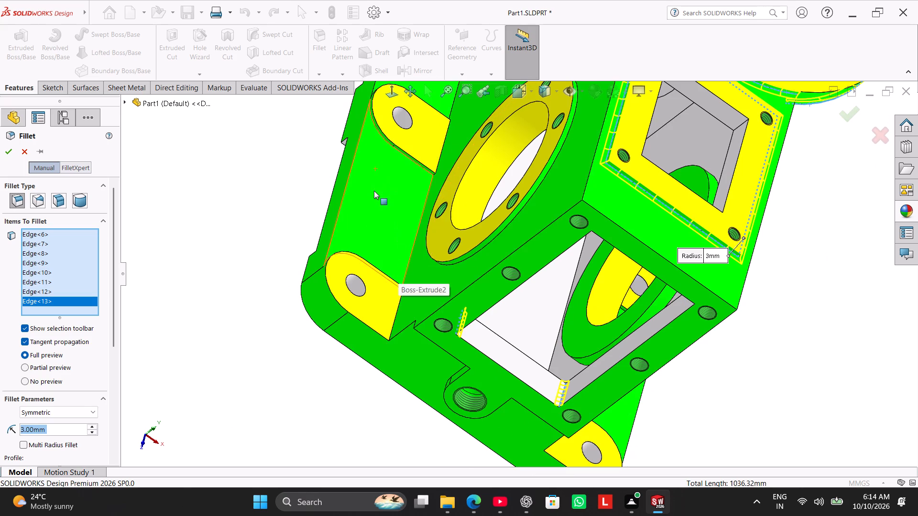
{"action": "scroll", "coordinate": [374, 193], "scroll_direction": "up", "scroll_amount": 3}
{"action": "scroll", "coordinate": [409, 162], "scroll_direction": "up", "scroll_amount": 2}
{"action": "middle_click_drag", "start_coordinate": [467, 170], "coordinate": [468, 171]}
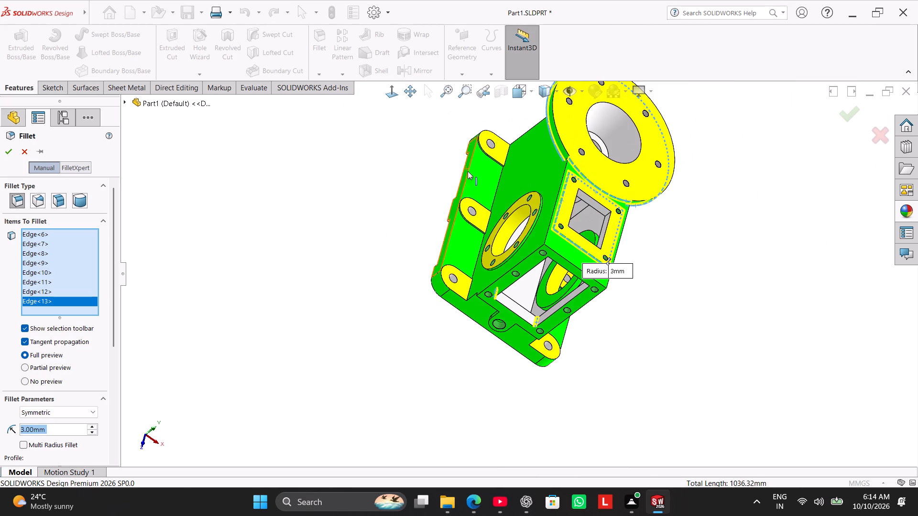
{"action": "middle_click_drag", "start_coordinate": [468, 171], "coordinate": [442, 141]}
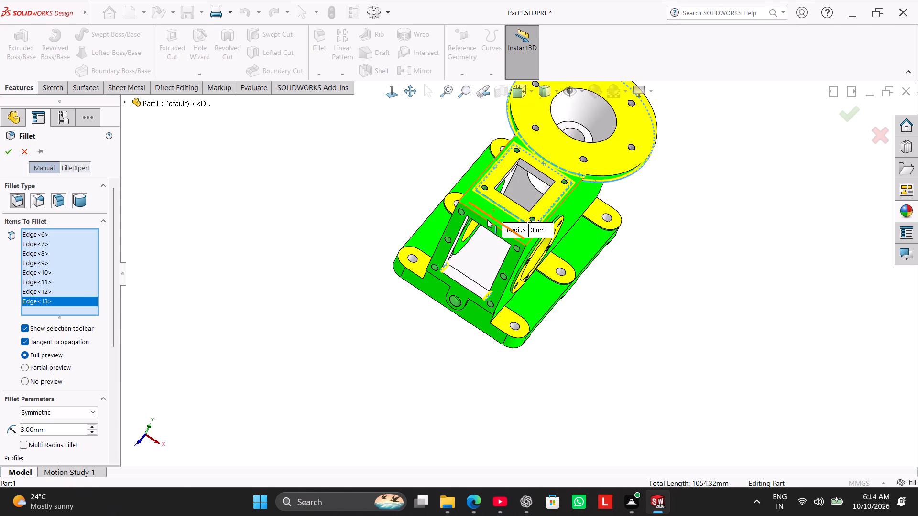
{"action": "scroll", "coordinate": [485, 226], "scroll_direction": "down", "scroll_amount": 6}
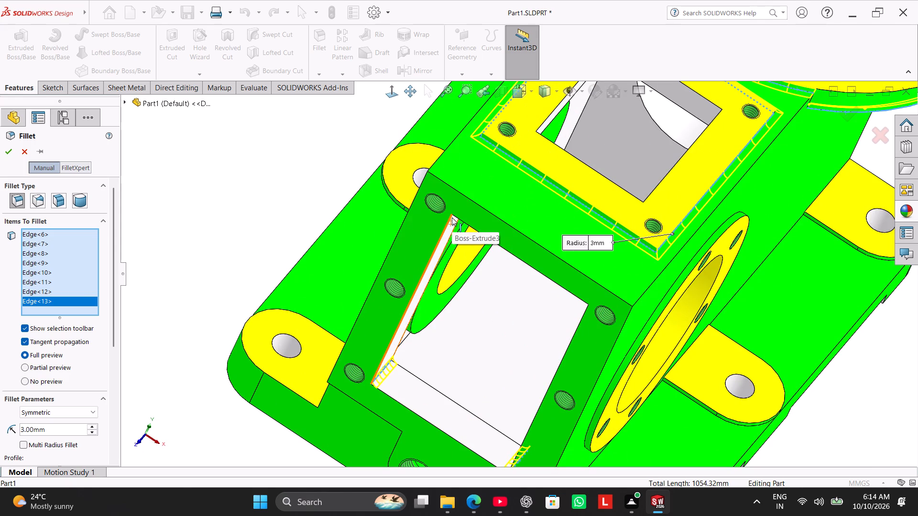
{"action": "scroll", "coordinate": [462, 226], "scroll_direction": "down", "scroll_amount": 4}
{"action": "middle_click_drag", "start_coordinate": [463, 216], "coordinate": [454, 177]}
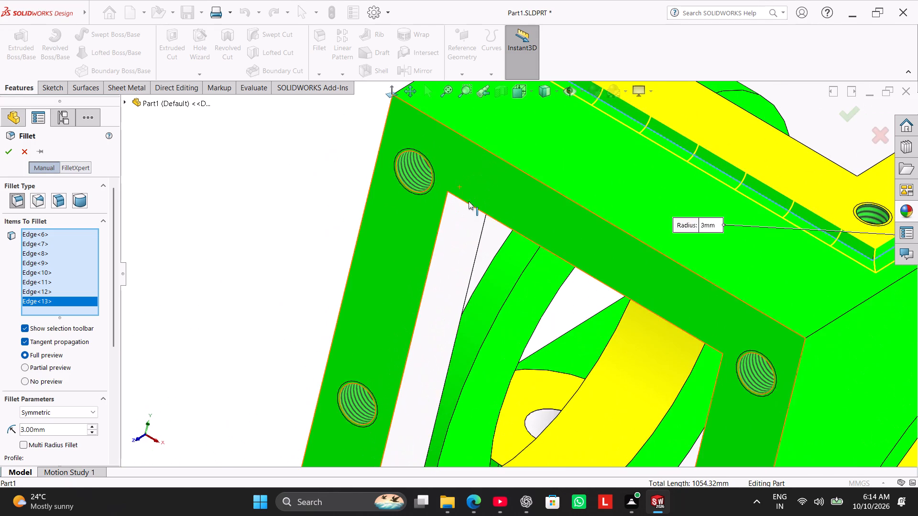
{"action": "middle_click_drag", "start_coordinate": [470, 207], "coordinate": [442, 77]}
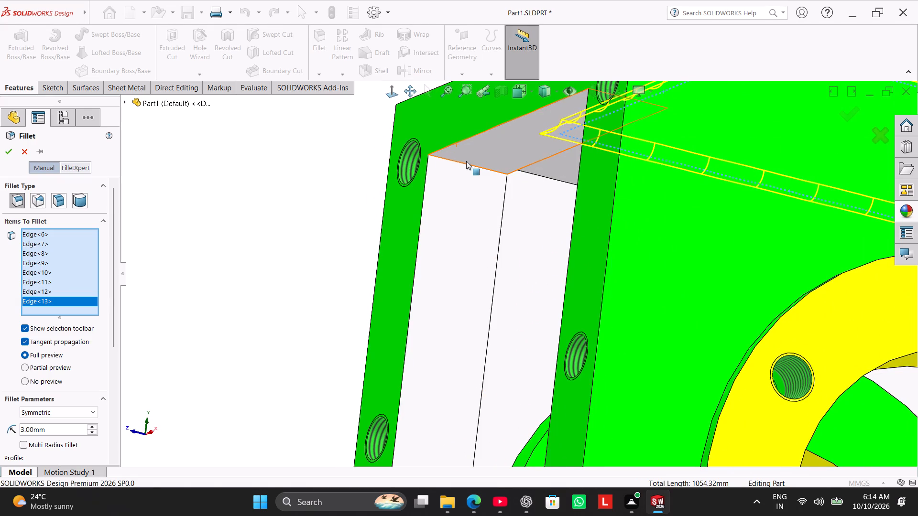
{"action": "left_click", "coordinate": [465, 163]}
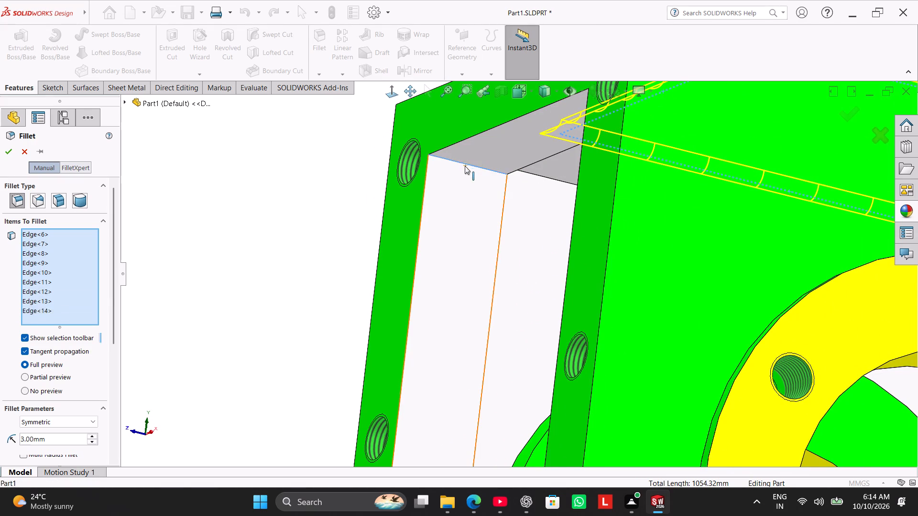
{"action": "middle_click_drag", "start_coordinate": [477, 185], "coordinate": [591, 187]}
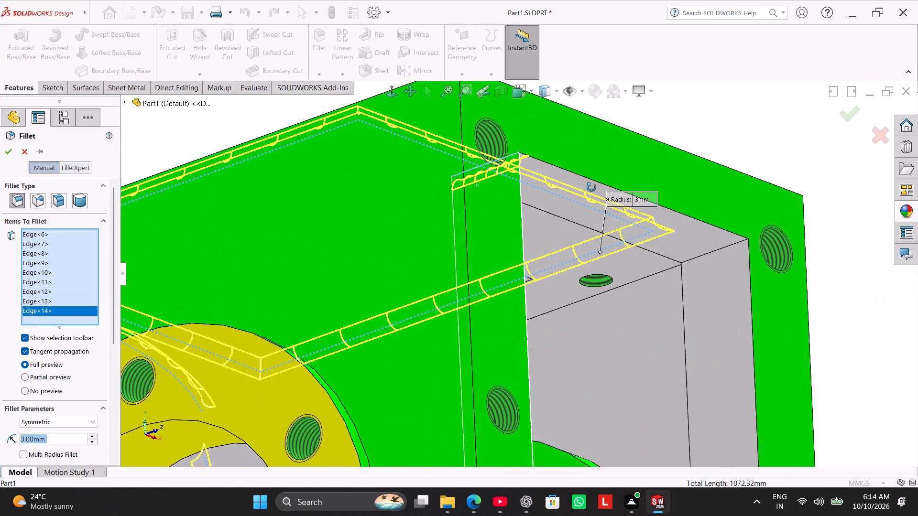
{"action": "middle_click_drag", "start_coordinate": [591, 187], "coordinate": [597, 187]}
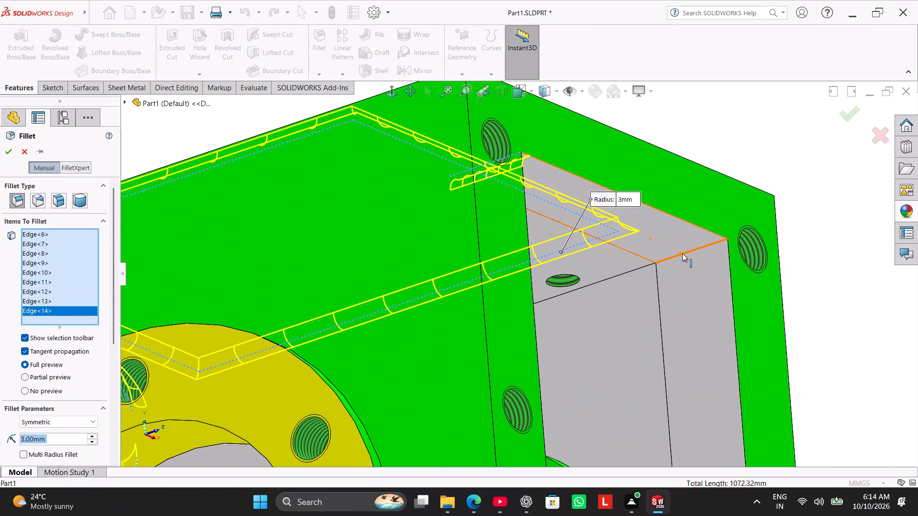
{"action": "left_click", "coordinate": [682, 253]}
{"action": "middle_click_drag", "start_coordinate": [657, 278], "coordinate": [572, 316]}
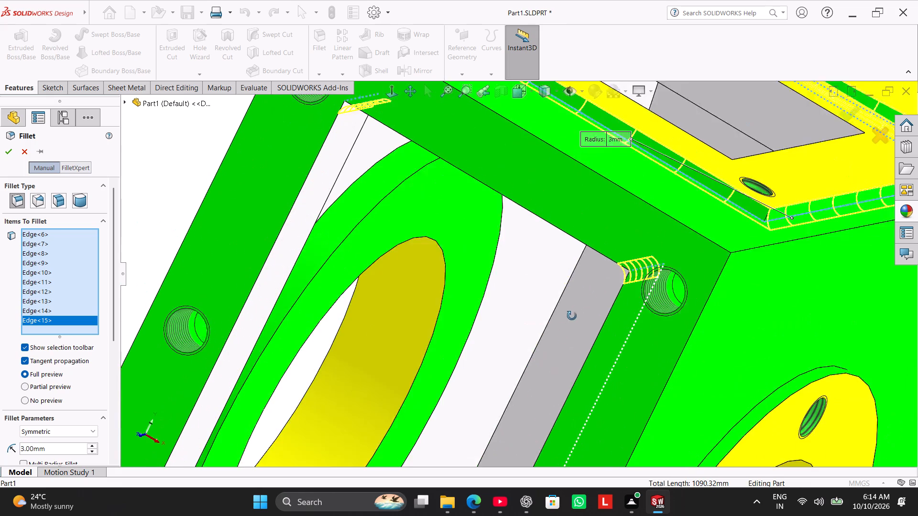
{"action": "middle_click_drag", "start_coordinate": [572, 316], "coordinate": [569, 330]}
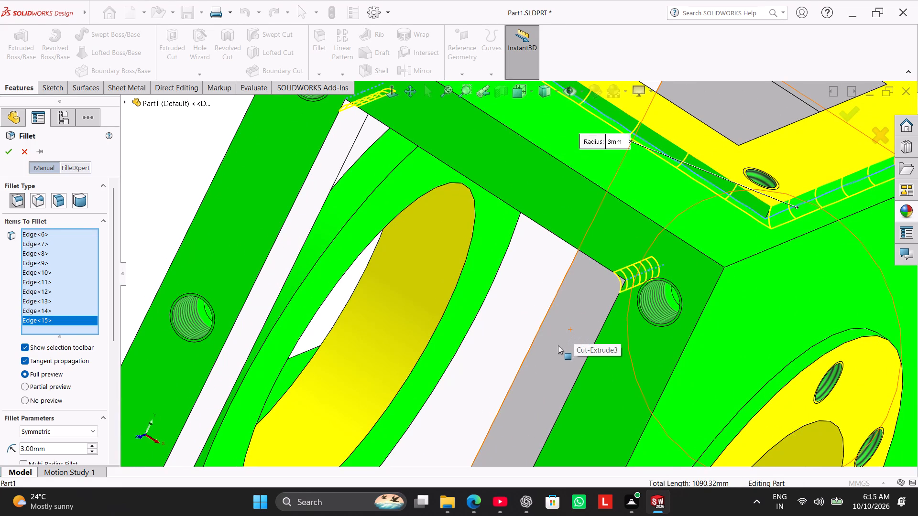
{"action": "middle_click_drag", "start_coordinate": [678, 327], "coordinate": [635, 360]}
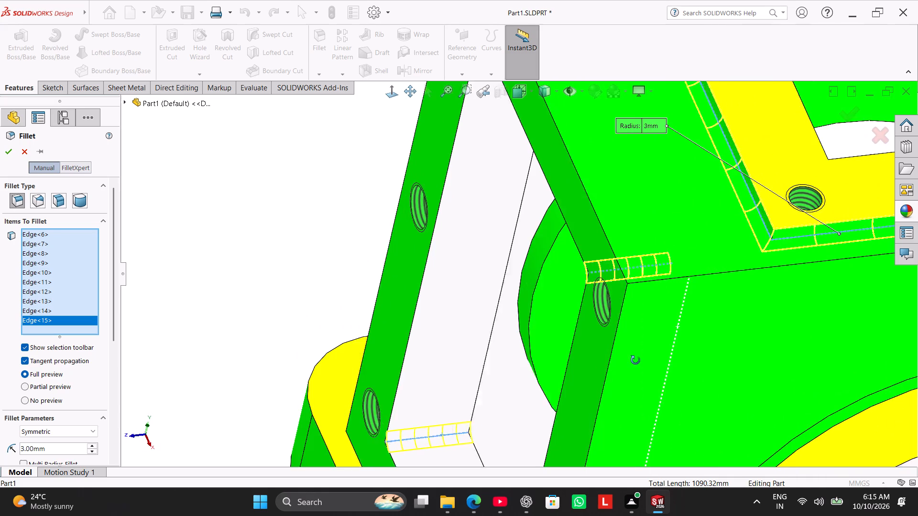
Add the housing's two long top edges, one on each side of the rectangular pad, to the 3 mm fillet.
{"action": "middle_click_drag", "start_coordinate": [635, 360], "coordinate": [636, 360]}
{"action": "left_click", "coordinate": [658, 279]}
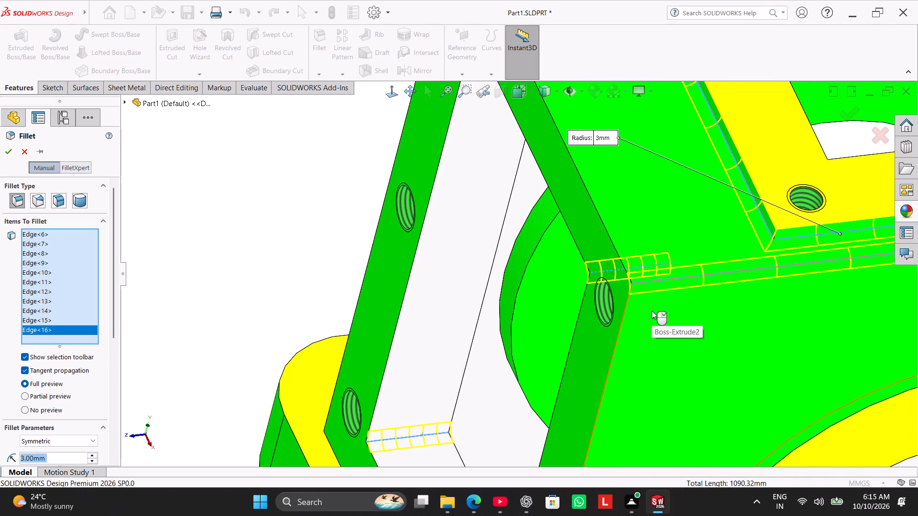
{"action": "scroll", "coordinate": [644, 308], "scroll_direction": "up", "scroll_amount": 6}
{"action": "middle_click_drag", "start_coordinate": [580, 208], "coordinate": [596, 275]}
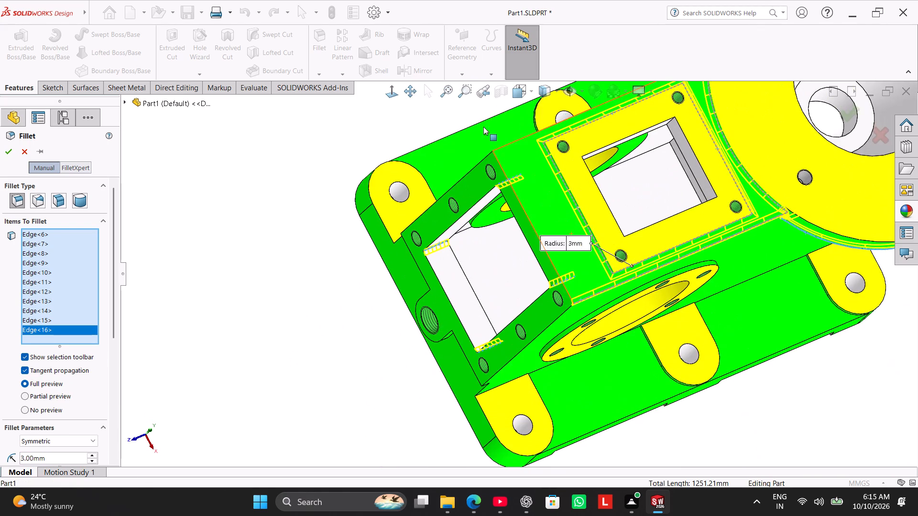
{"action": "scroll", "coordinate": [480, 124], "scroll_direction": "up", "scroll_amount": 1}
{"action": "scroll", "coordinate": [480, 124], "scroll_direction": "down", "scroll_amount": 5}
{"action": "left_click", "coordinate": [588, 279]}
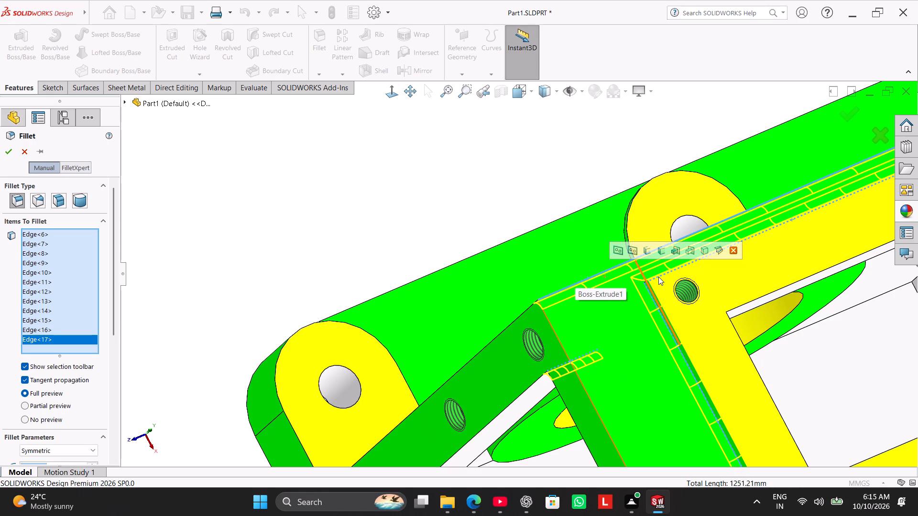
Add the edges where the three yellow mounting feet on one side meet the housing wall to the 3 mm fillet.
{"action": "scroll", "coordinate": [658, 277], "scroll_direction": "up", "scroll_amount": 7}
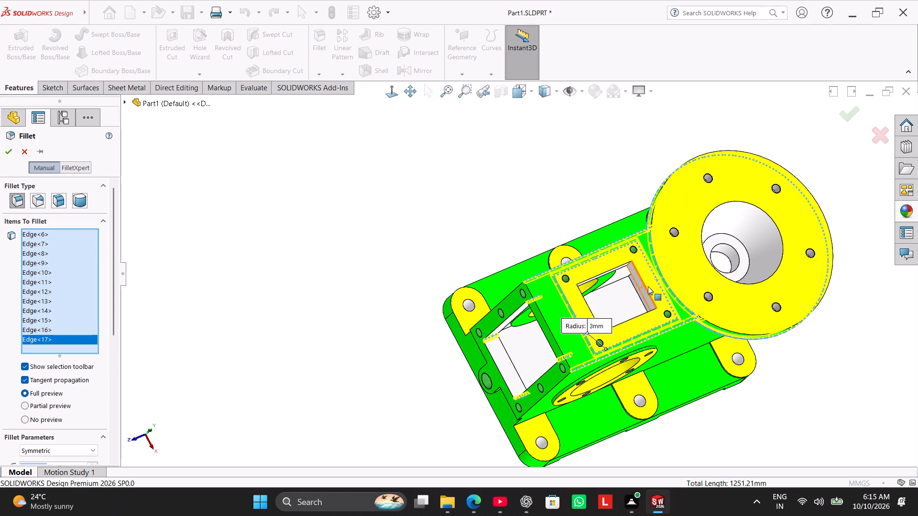
{"action": "scroll", "coordinate": [656, 285], "scroll_direction": "down", "scroll_amount": 2}
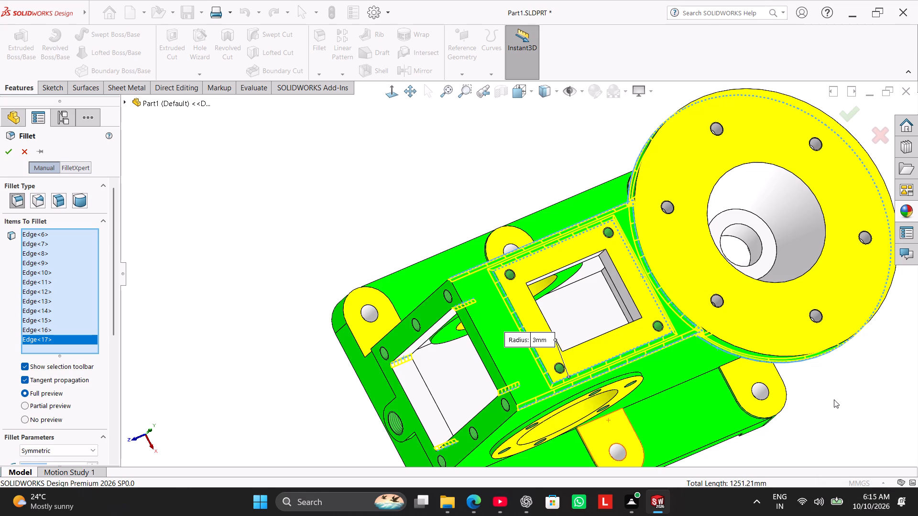
{"action": "middle_click_drag", "start_coordinate": [834, 396], "coordinate": [770, 333]}
{"action": "scroll", "coordinate": [848, 427], "scroll_direction": "down", "scroll_amount": 4}
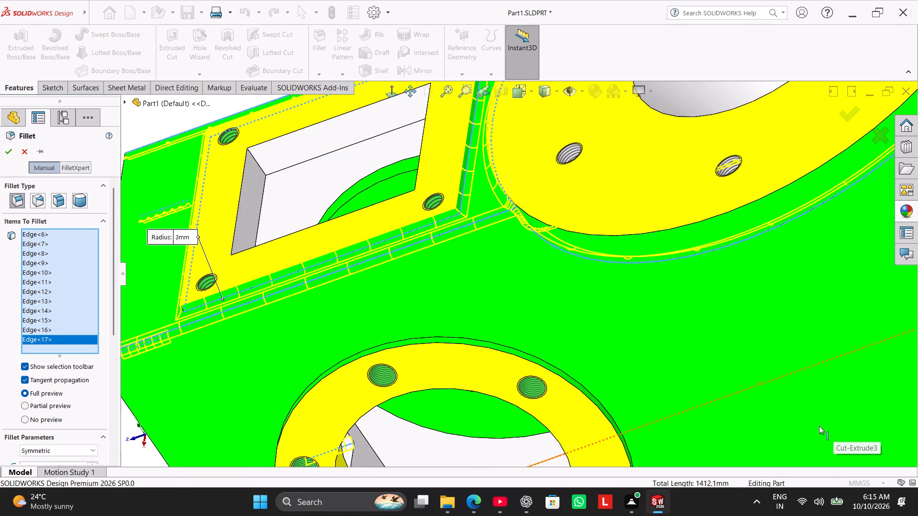
{"action": "scroll", "coordinate": [666, 412], "scroll_direction": "up", "scroll_amount": 7}
{"action": "middle_click_drag", "start_coordinate": [557, 415], "coordinate": [611, 430]}
{"action": "scroll", "coordinate": [488, 420], "scroll_direction": "down", "scroll_amount": 6}
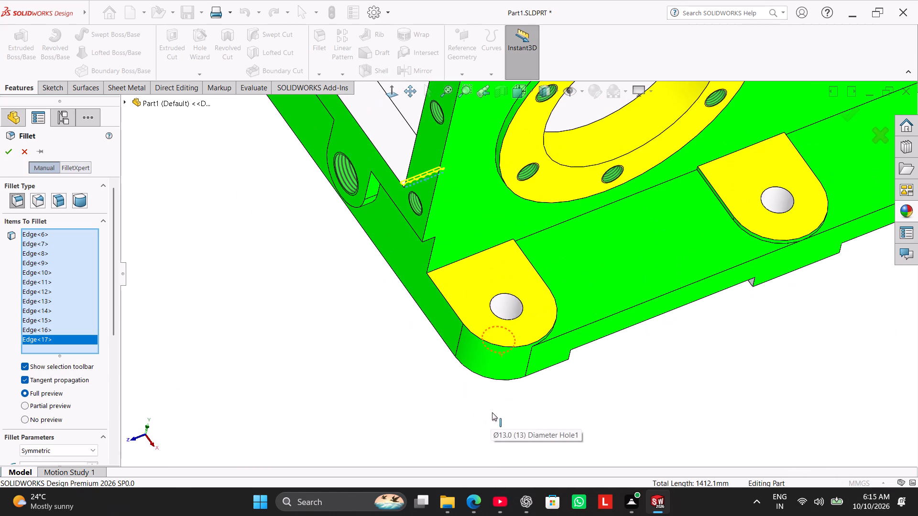
{"action": "scroll", "coordinate": [494, 415], "scroll_direction": "down", "scroll_amount": 2}
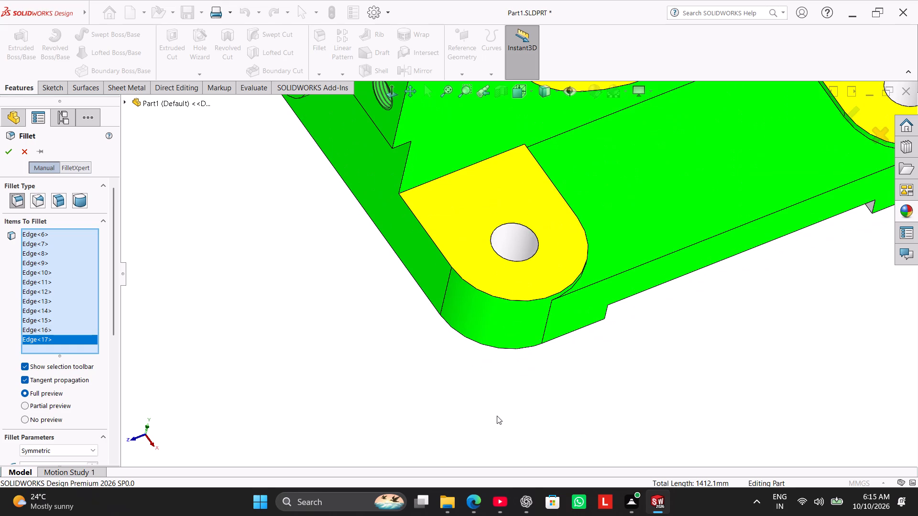
{"action": "left_click", "coordinate": [480, 160]}
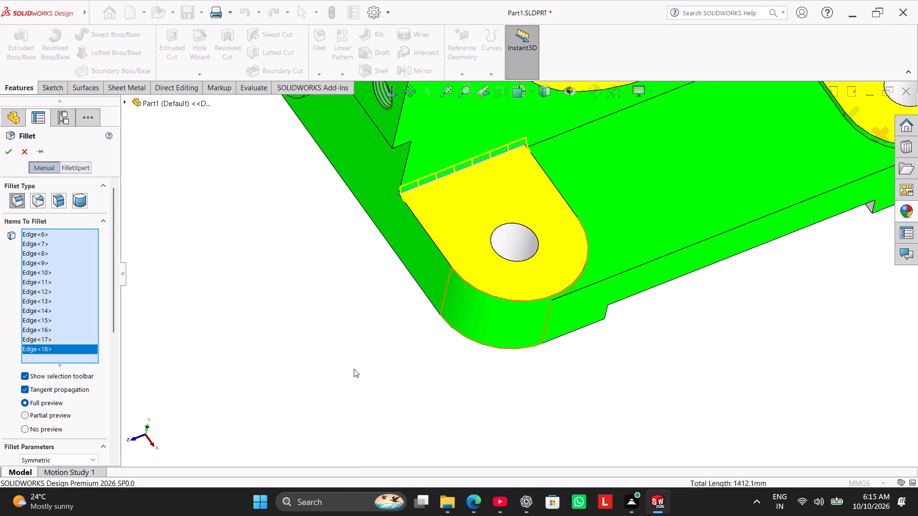
{"action": "scroll", "coordinate": [587, 180], "scroll_direction": "up", "scroll_amount": 6}
{"action": "scroll", "coordinate": [716, 119], "scroll_direction": "down", "scroll_amount": 3}
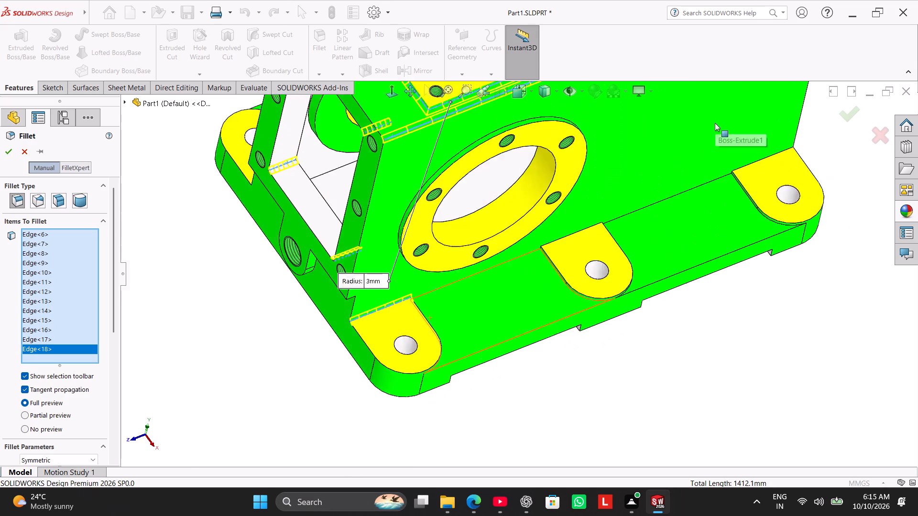
{"action": "scroll", "coordinate": [715, 123], "scroll_direction": "down", "scroll_amount": 1}
{"action": "left_click", "coordinate": [517, 289]}
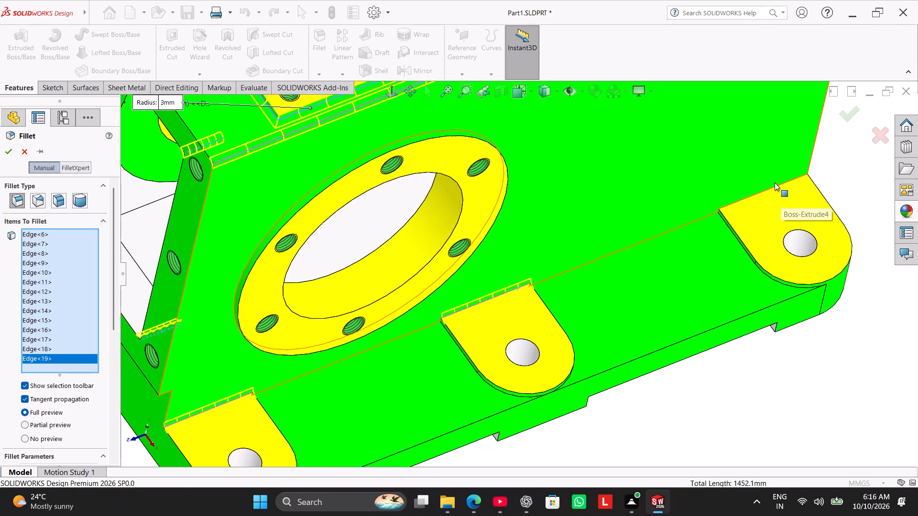
{"action": "left_click", "coordinate": [777, 186]}
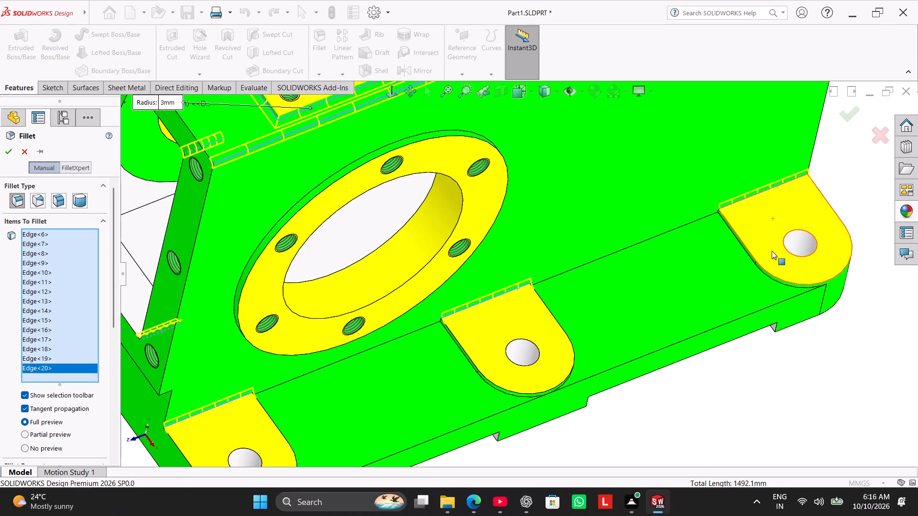
Add the edges where the round side-bore flanges meet both side walls, inside and outside, to the 3 mm fillet.
{"action": "scroll", "coordinate": [761, 237], "scroll_direction": "down", "scroll_amount": 8}
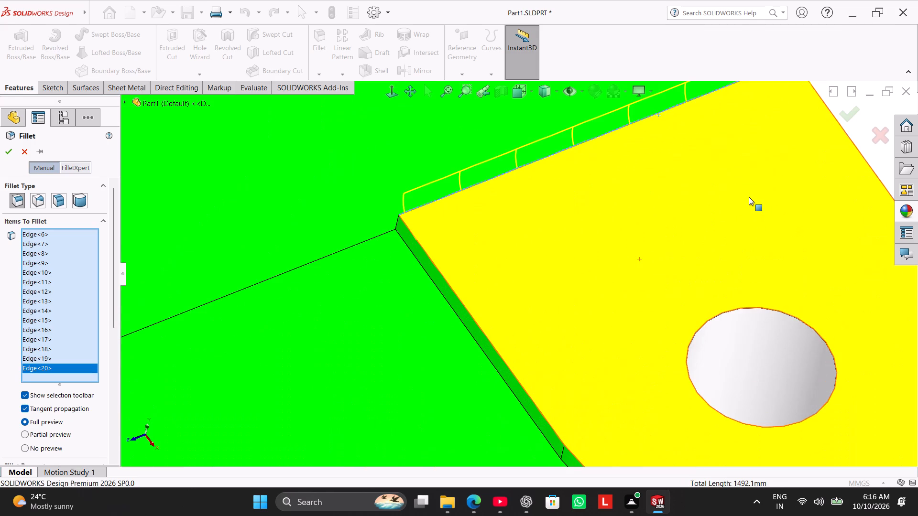
{"action": "scroll", "coordinate": [747, 198], "scroll_direction": "up", "scroll_amount": 12}
{"action": "scroll", "coordinate": [348, 359], "scroll_direction": "up", "scroll_amount": 3}
{"action": "scroll", "coordinate": [348, 359], "scroll_direction": "down", "scroll_amount": 5}
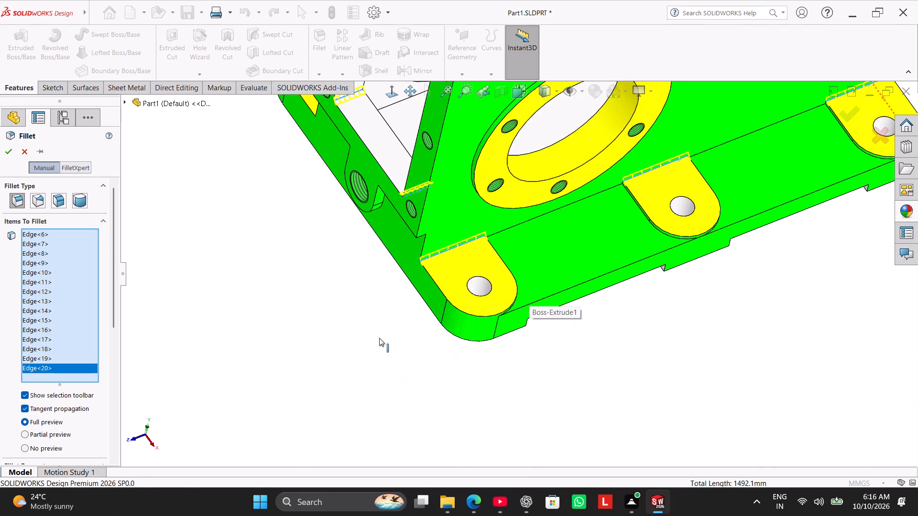
{"action": "scroll", "coordinate": [425, 303], "scroll_direction": "down", "scroll_amount": 3}
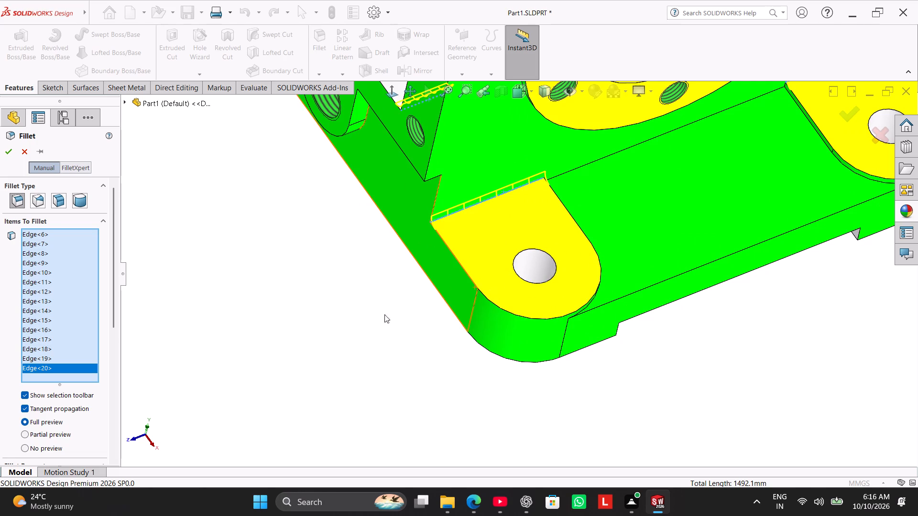
{"action": "right_click_drag", "start_coordinate": [367, 319], "coordinate": [436, 231]}
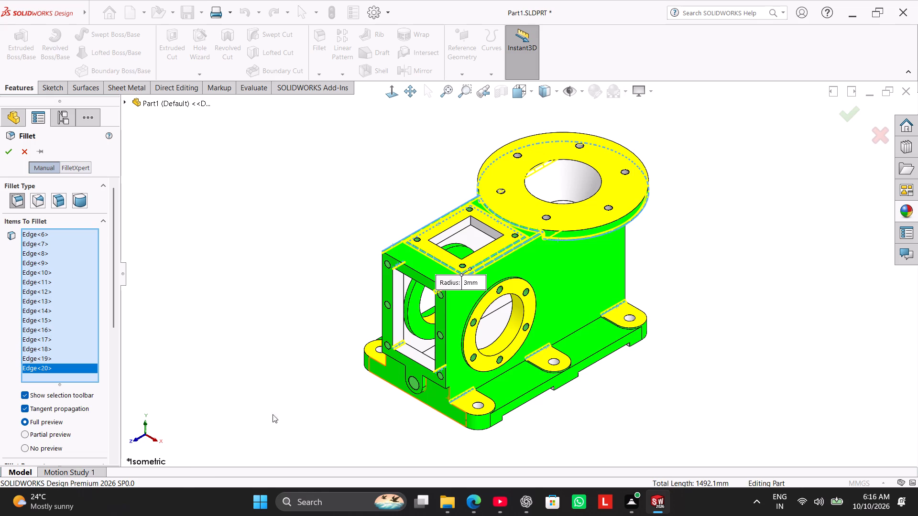
{"action": "scroll", "coordinate": [548, 312], "scroll_direction": "down", "scroll_amount": 5}
{"action": "left_click", "coordinate": [386, 239]}
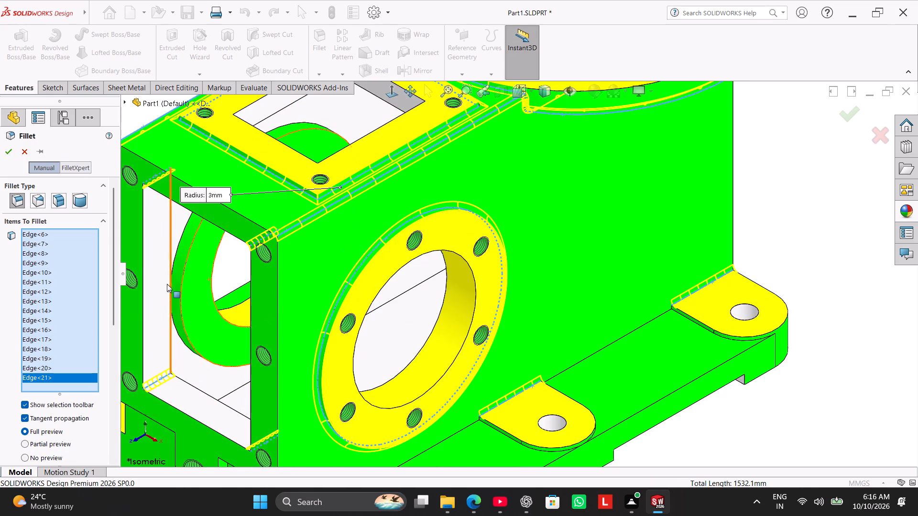
{"action": "left_click", "coordinate": [179, 238]}
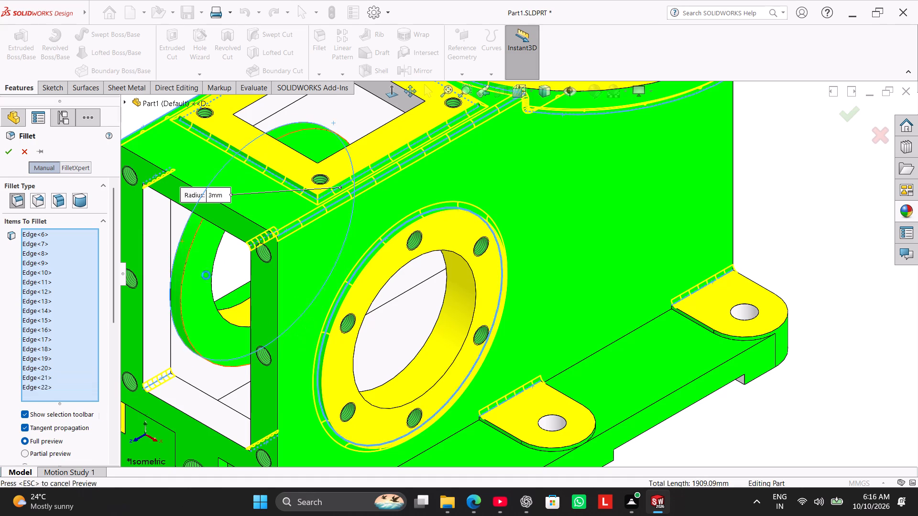
{"action": "middle_click_drag", "start_coordinate": [222, 301], "coordinate": [291, 333]}
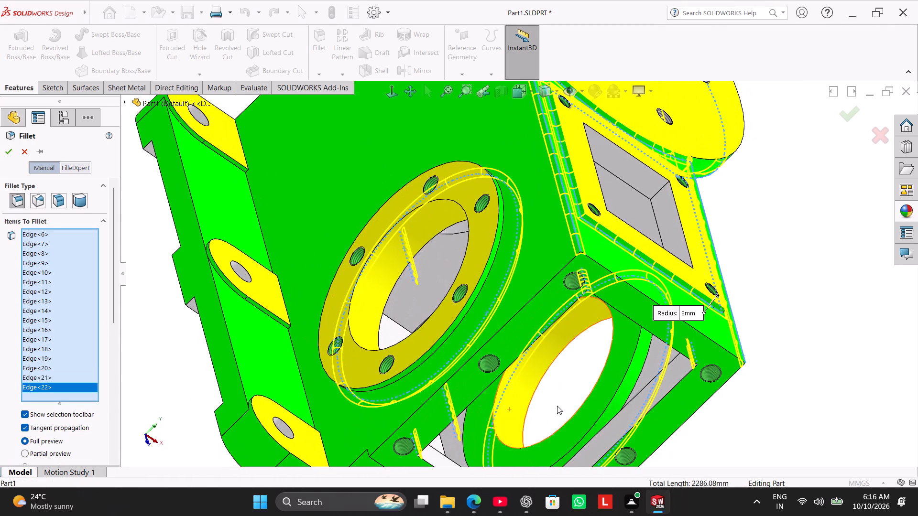
{"action": "left_click", "coordinate": [639, 376]}
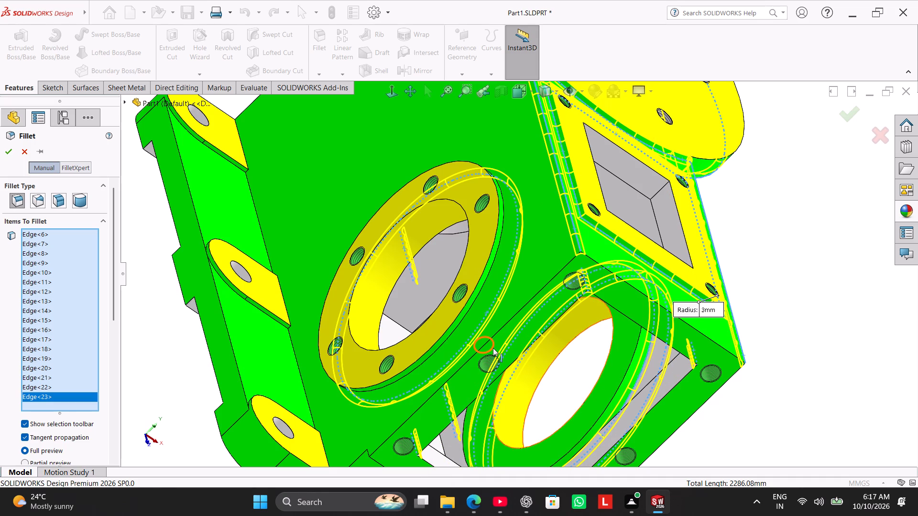
{"action": "scroll", "coordinate": [444, 310], "scroll_direction": "down", "scroll_amount": 4}
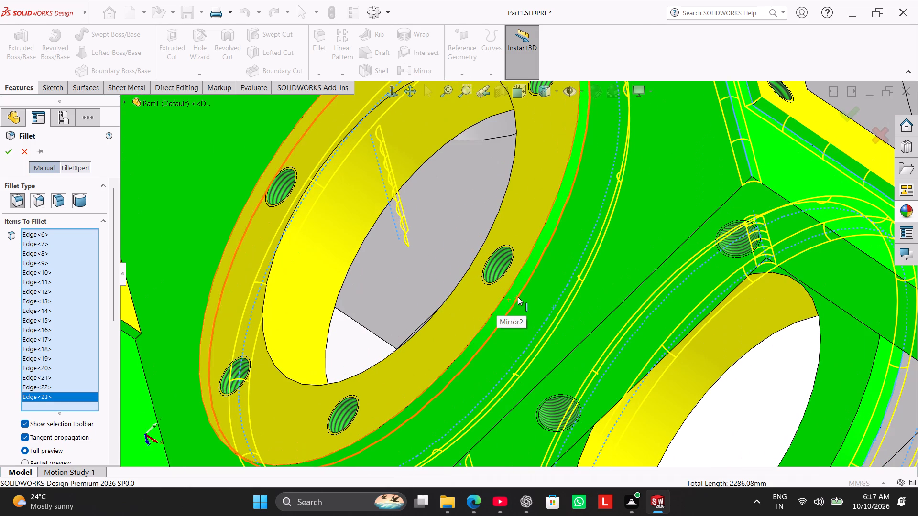
{"action": "left_click", "coordinate": [520, 294]}
Apply the 3 mm fillet to all selected housing edges.
{"action": "scroll", "coordinate": [645, 356], "scroll_direction": "up", "scroll_amount": 4}
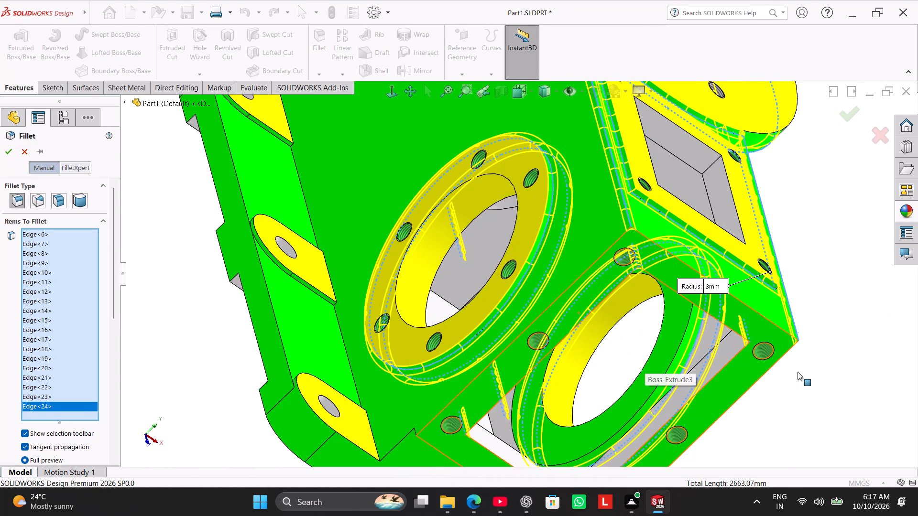
{"action": "scroll", "coordinate": [798, 372], "scroll_direction": "up", "scroll_amount": 2}
{"action": "middle_click_drag", "start_coordinate": [791, 378], "coordinate": [668, 379]}
{"action": "scroll", "coordinate": [748, 340], "scroll_direction": "down", "scroll_amount": 3}
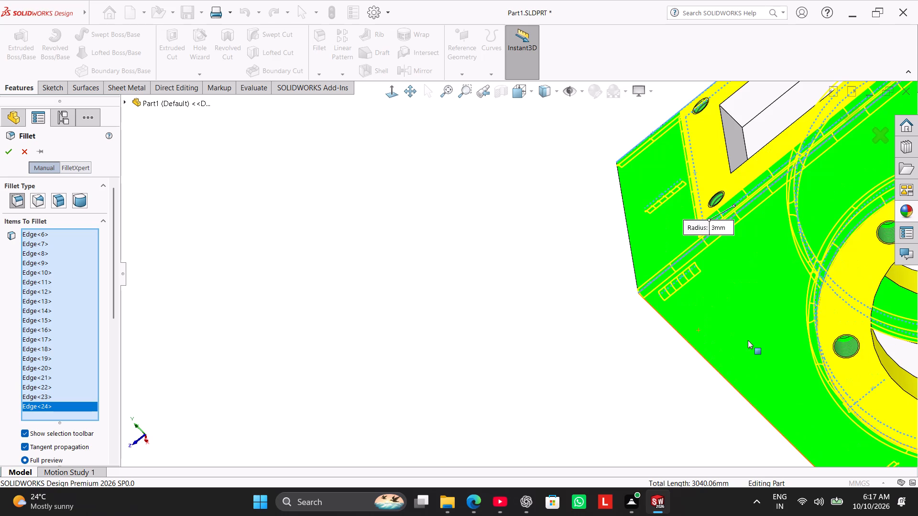
{"action": "middle_click_drag", "start_coordinate": [639, 377], "coordinate": [684, 410]}
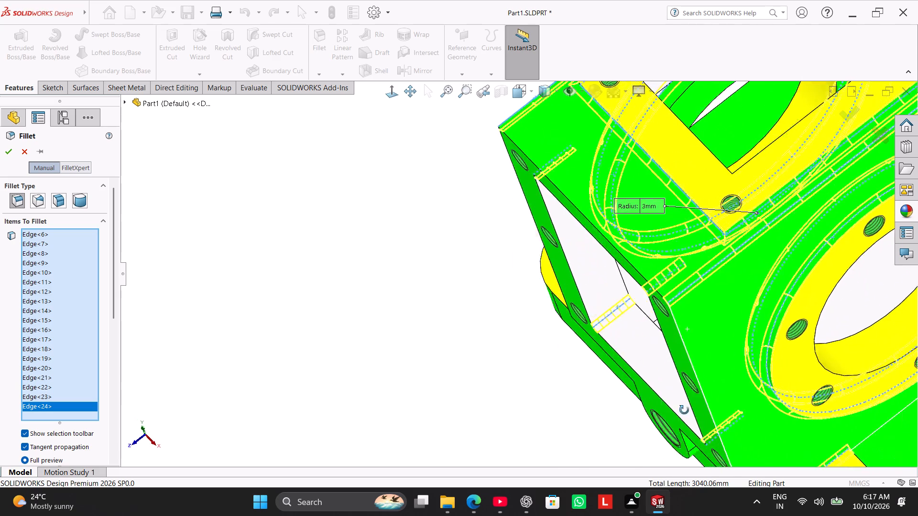
{"action": "middle_click_drag", "start_coordinate": [684, 410], "coordinate": [677, 387]}
{"action": "scroll", "coordinate": [677, 387], "scroll_direction": "up", "scroll_amount": 2}
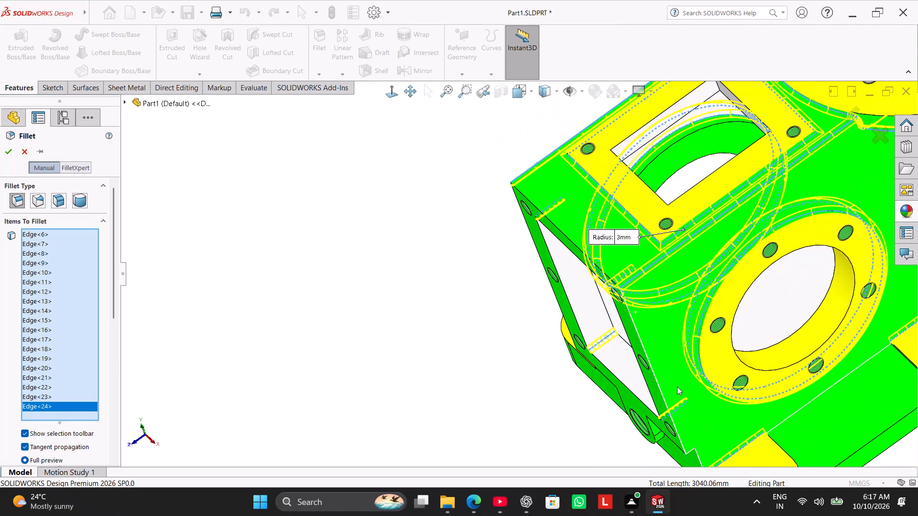
{"action": "scroll", "coordinate": [677, 387], "scroll_direction": "up", "scroll_amount": 2}
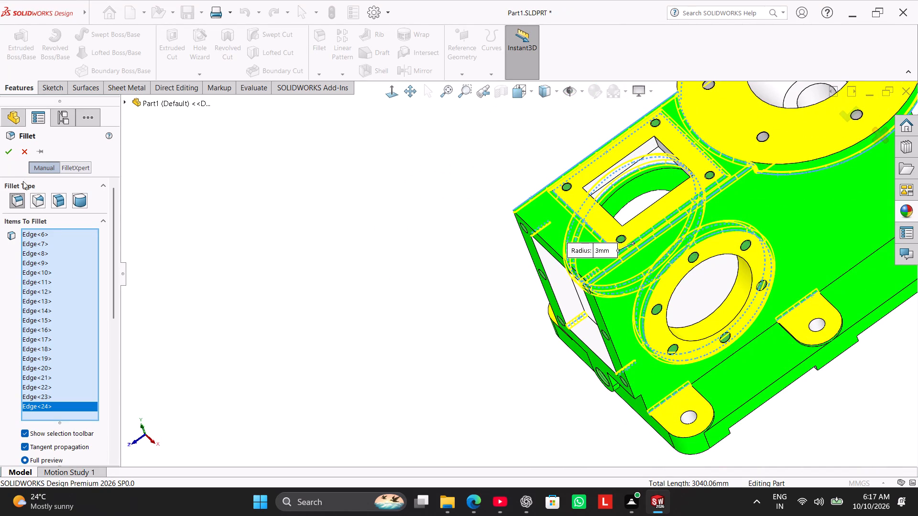
{"action": "left_click", "coordinate": [9, 151]}
{"action": "left_click", "coordinate": [279, 230]}
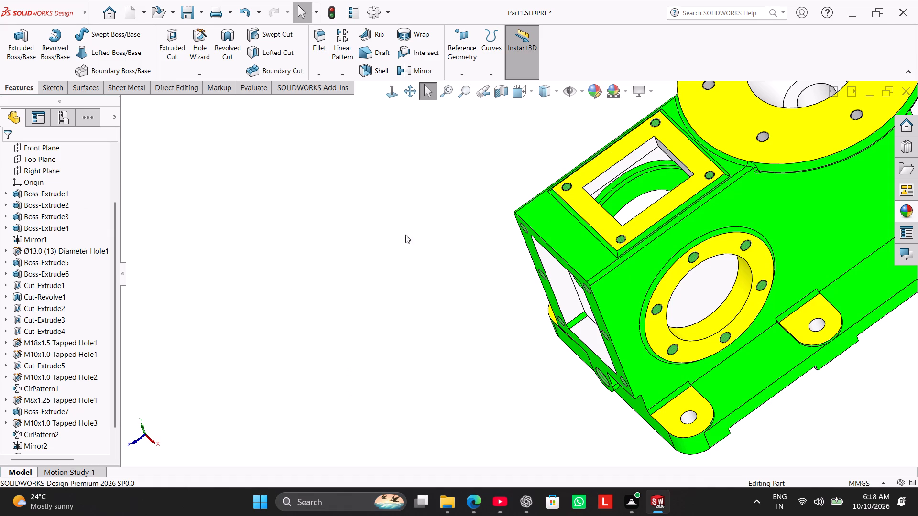
Examine the filleted housing in isometric view and close up around the end wall opening, lower tapped hole and base.
{"action": "right_click_drag", "start_coordinate": [305, 358], "coordinate": [401, 279]}
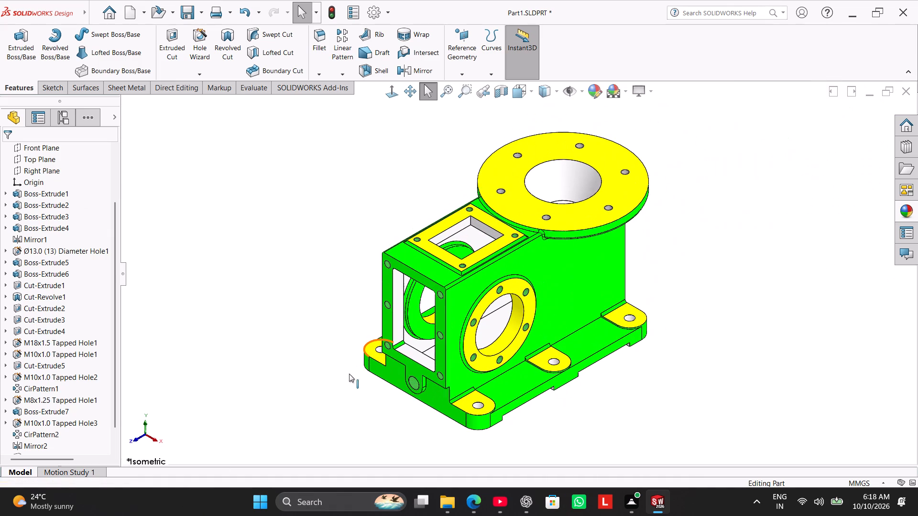
{"action": "left_click", "coordinate": [321, 391]}
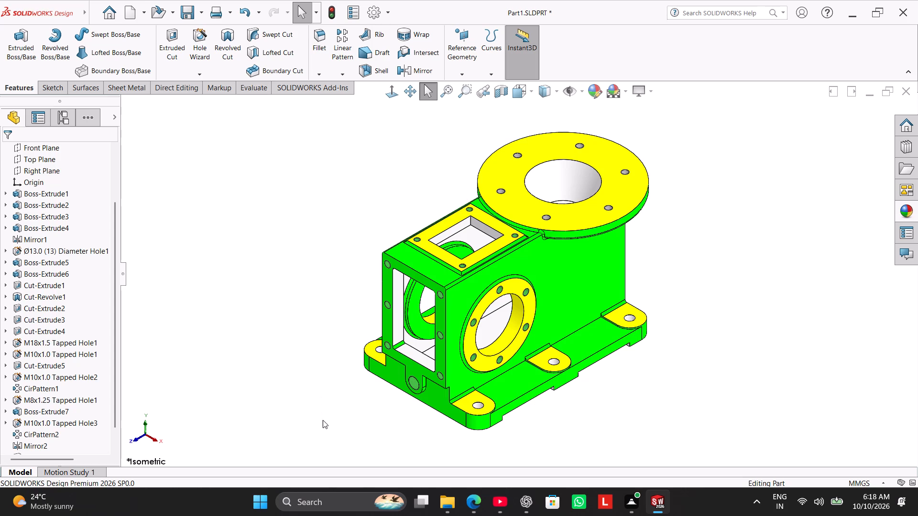
{"action": "middle_click_drag", "start_coordinate": [430, 397], "coordinate": [453, 359]}
{"action": "scroll", "coordinate": [453, 359], "scroll_direction": "down", "scroll_amount": 4}
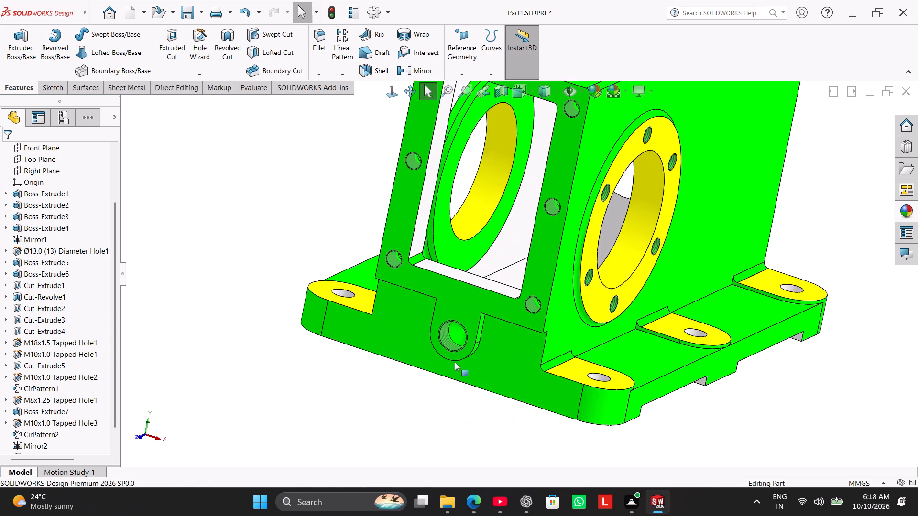
{"action": "scroll", "coordinate": [455, 362], "scroll_direction": "down", "scroll_amount": 3}
{"action": "middle_click_drag", "start_coordinate": [454, 373], "coordinate": [422, 384]}
{"action": "scroll", "coordinate": [426, 386], "scroll_direction": "up", "scroll_amount": 2}
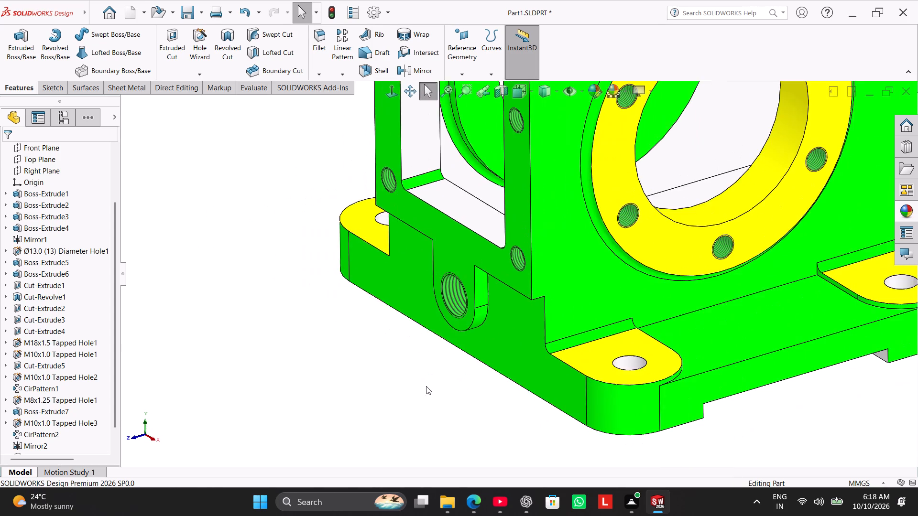
{"action": "scroll", "coordinate": [426, 386], "scroll_direction": "up", "scroll_amount": 5}
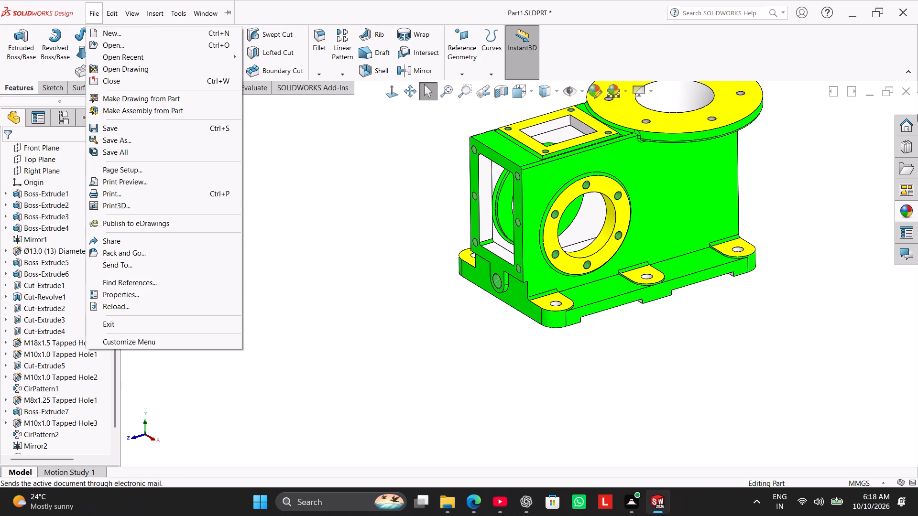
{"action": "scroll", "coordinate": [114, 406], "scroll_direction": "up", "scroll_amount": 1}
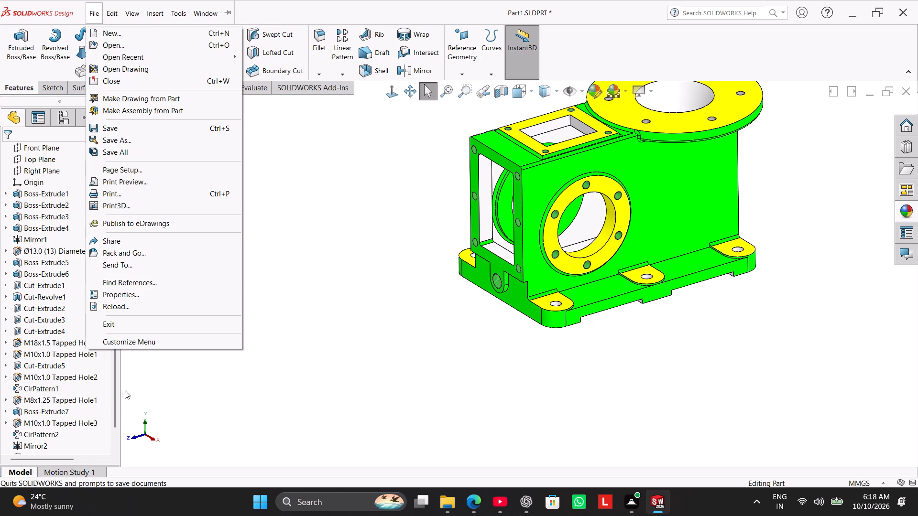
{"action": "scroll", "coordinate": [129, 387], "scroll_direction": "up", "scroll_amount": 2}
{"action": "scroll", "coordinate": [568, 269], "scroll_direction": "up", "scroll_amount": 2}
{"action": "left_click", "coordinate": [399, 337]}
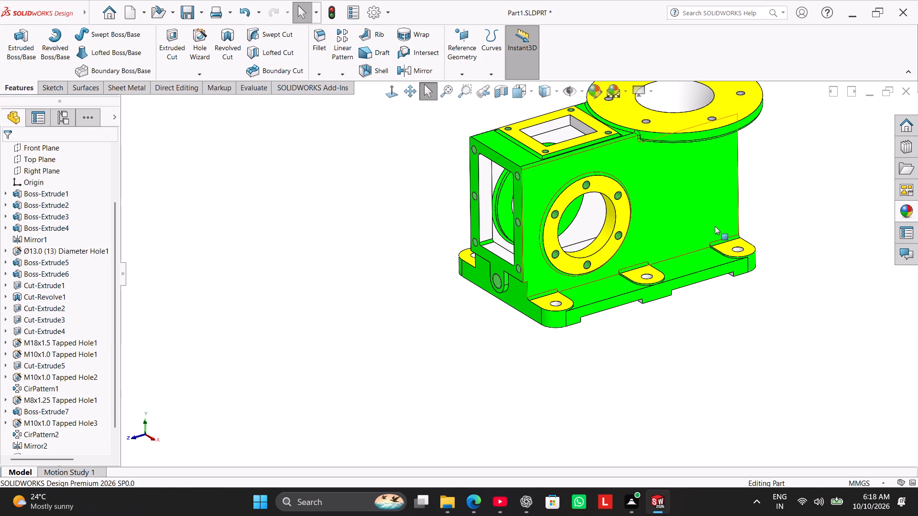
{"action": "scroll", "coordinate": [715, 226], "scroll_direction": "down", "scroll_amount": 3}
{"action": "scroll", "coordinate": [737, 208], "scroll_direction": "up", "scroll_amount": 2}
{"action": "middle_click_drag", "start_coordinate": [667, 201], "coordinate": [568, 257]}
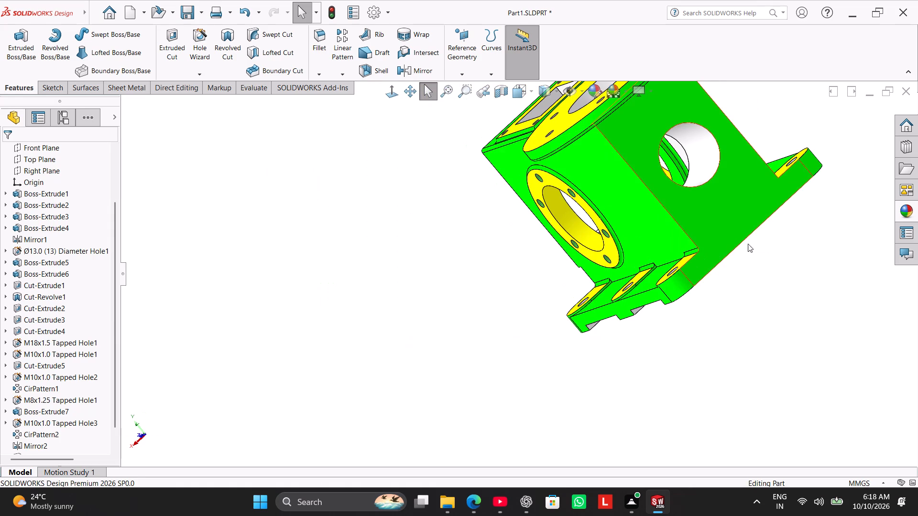
Open a new sketch on the flat end wall face containing the large round opening.
{"action": "right_click", "coordinate": [743, 207]}
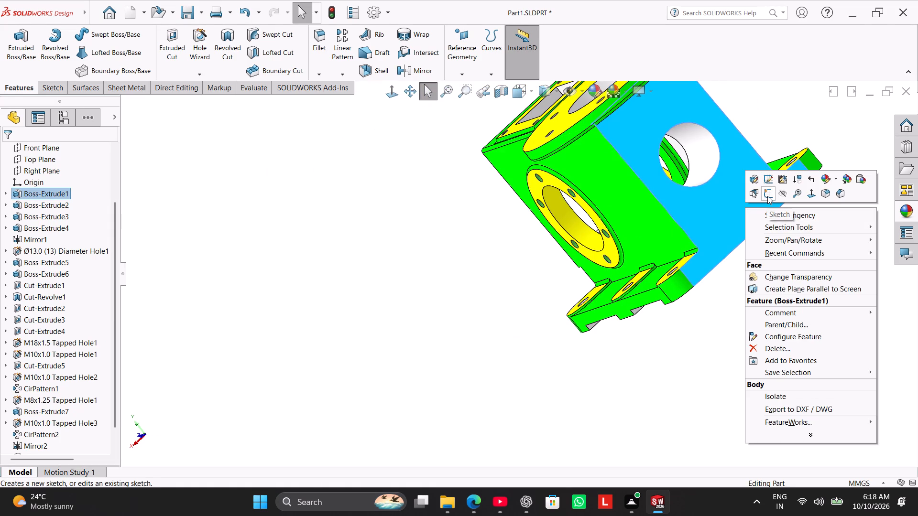
{"action": "left_click", "coordinate": [767, 196]}
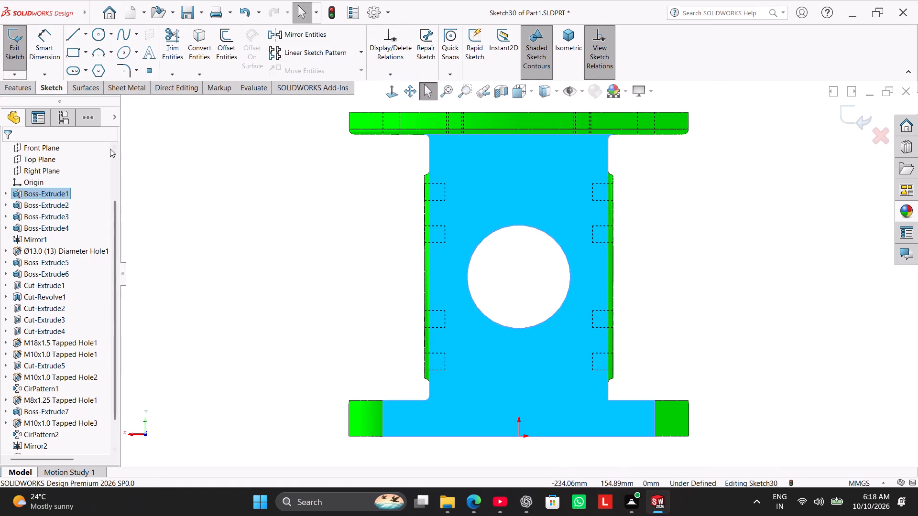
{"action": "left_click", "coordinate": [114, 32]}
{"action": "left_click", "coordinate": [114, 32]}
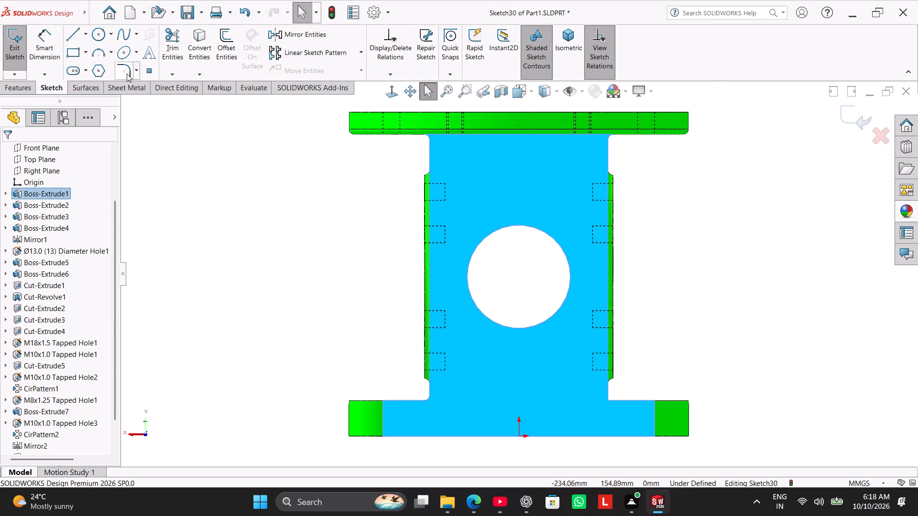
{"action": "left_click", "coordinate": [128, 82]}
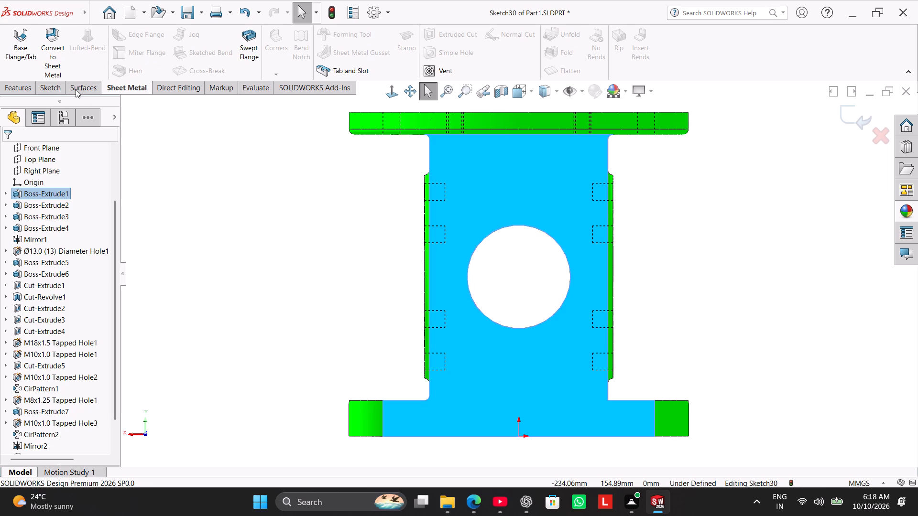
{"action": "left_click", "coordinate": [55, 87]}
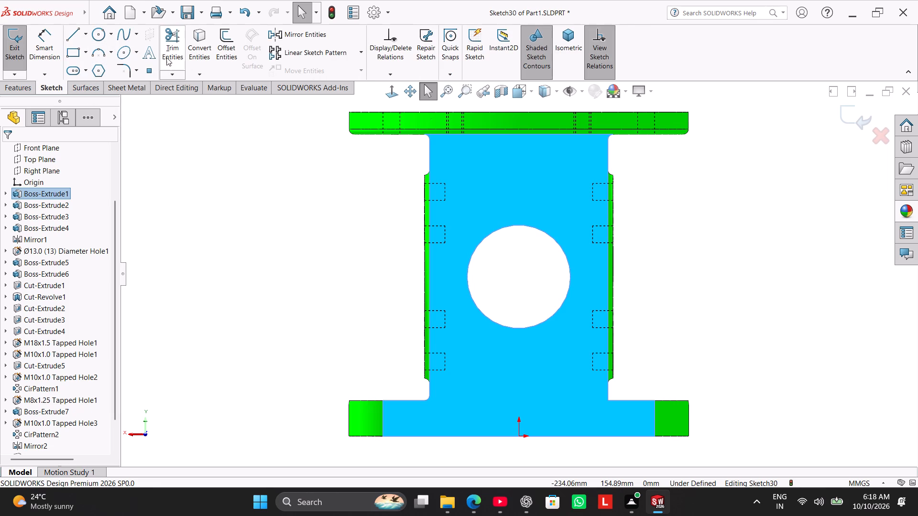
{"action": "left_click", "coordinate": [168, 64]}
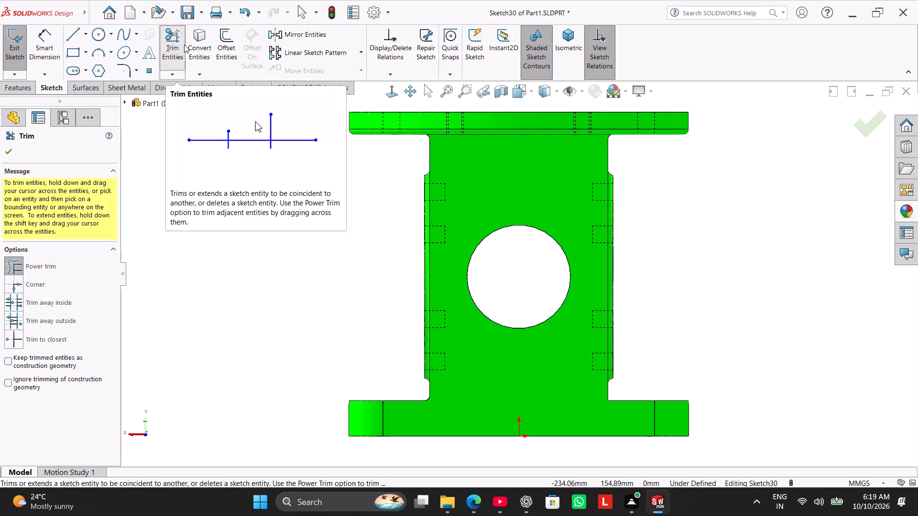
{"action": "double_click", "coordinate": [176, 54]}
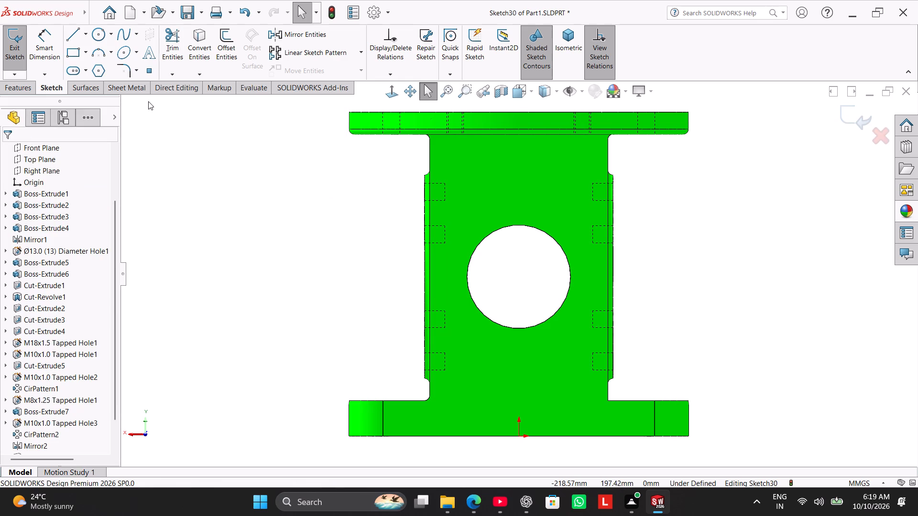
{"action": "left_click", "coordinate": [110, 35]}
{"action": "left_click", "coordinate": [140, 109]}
Sketch a centerpoint arc with a radius of about 66 mm below the round opening, centred on the opening.
{"action": "left_click", "coordinate": [113, 48]}
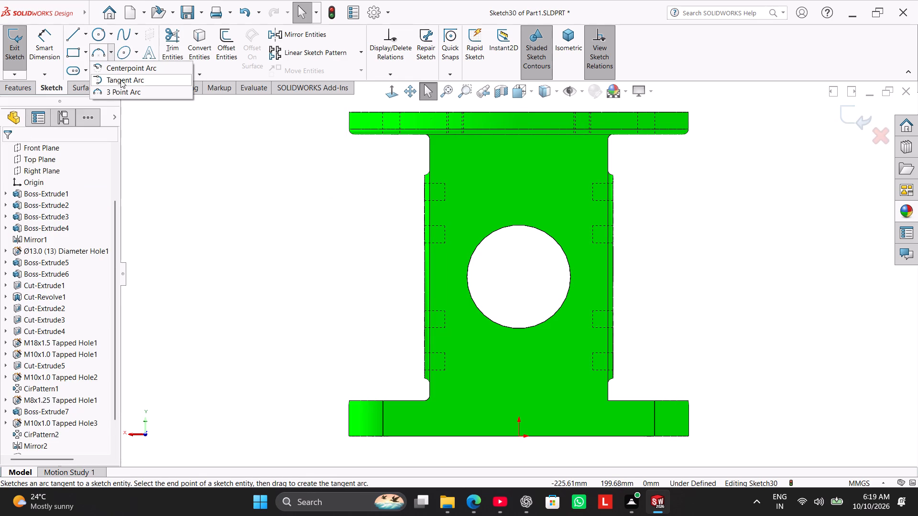
{"action": "left_click", "coordinate": [120, 66]}
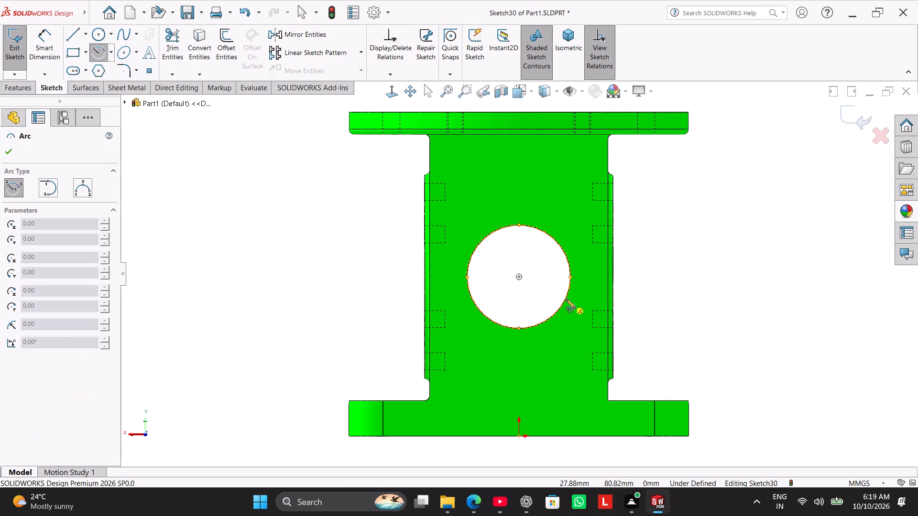
{"action": "left_click", "coordinate": [519, 277]}
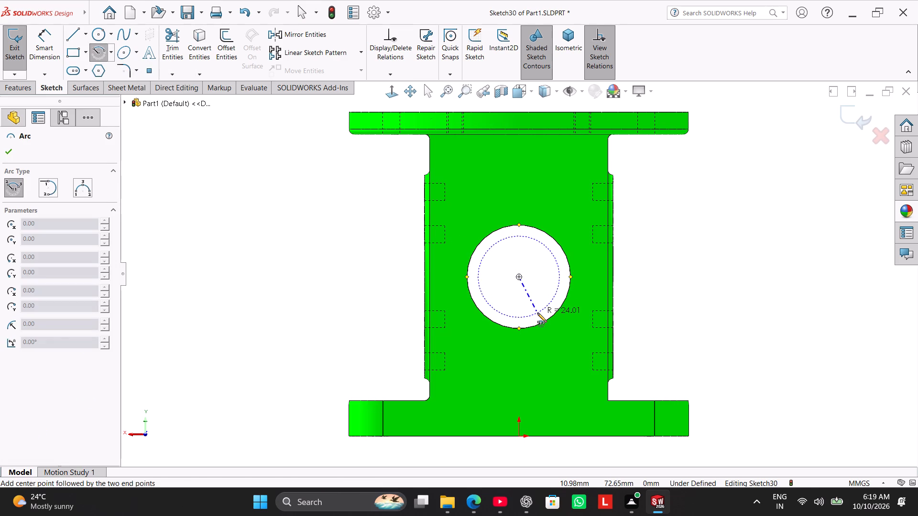
{"action": "left_click", "coordinate": [574, 375]}
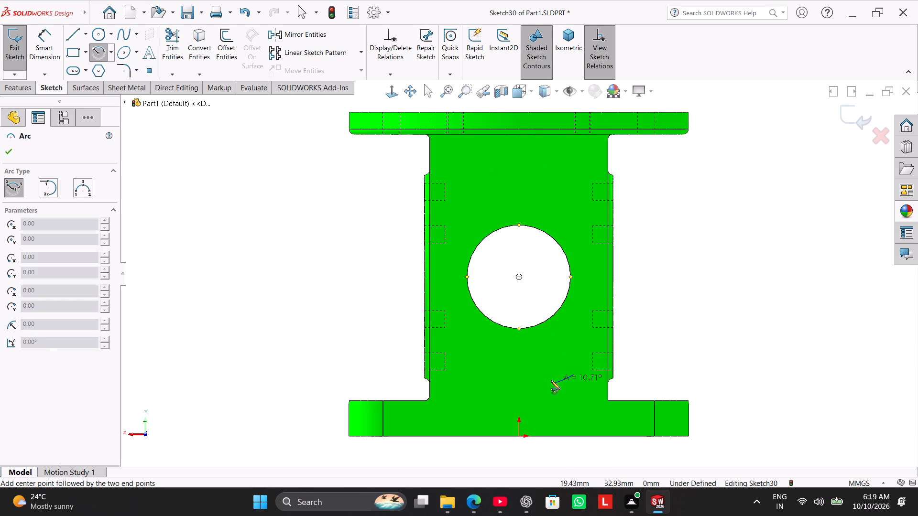
{"action": "left_click", "coordinate": [470, 386]}
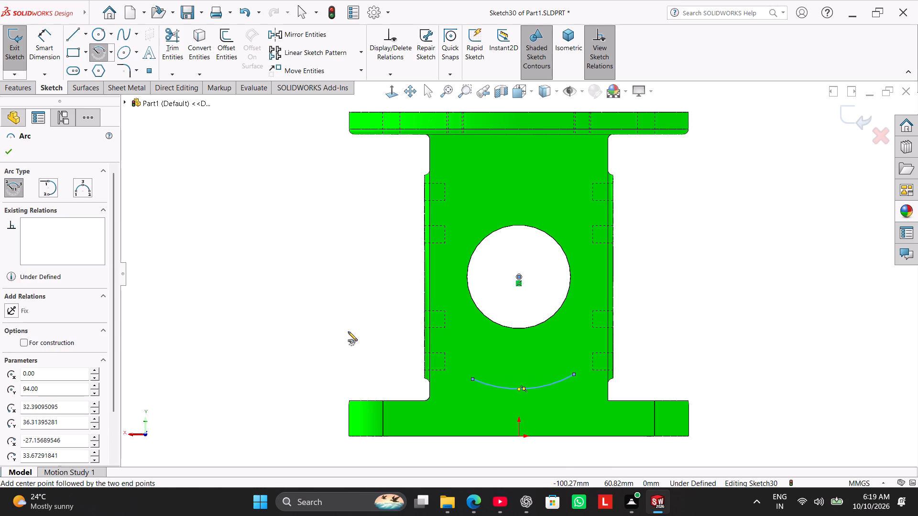
{"action": "right_click", "coordinate": [348, 332]}
{"action": "left_click", "coordinate": [363, 341]}
Add a horizontal relation between the two endpoints of the arc.
{"action": "scroll", "coordinate": [552, 367], "scroll_direction": "down", "scroll_amount": 4}
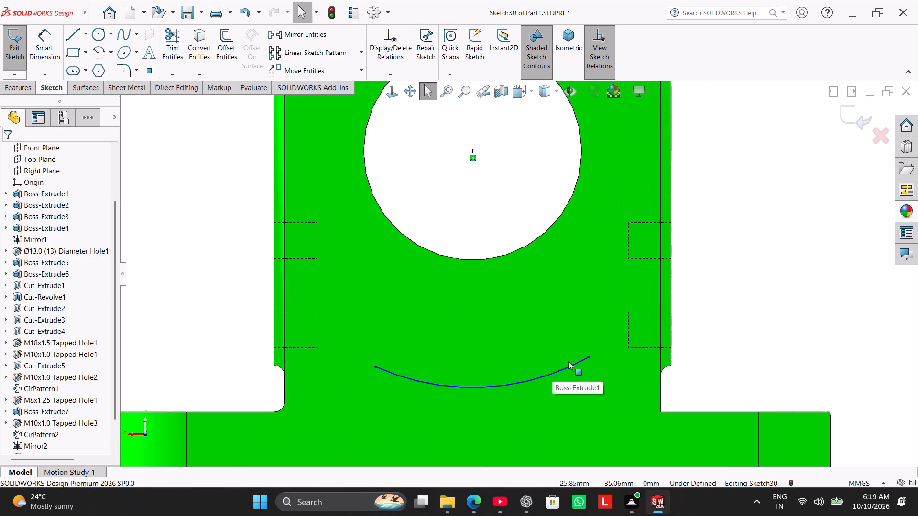
{"action": "left_click", "coordinate": [588, 358]}
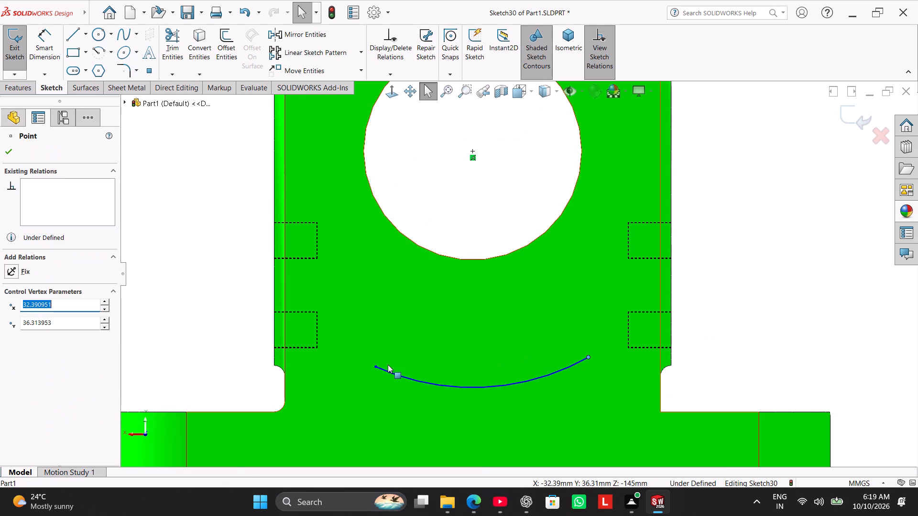
{"action": "left_click", "coordinate": [376, 366], "text": "ctrl"}
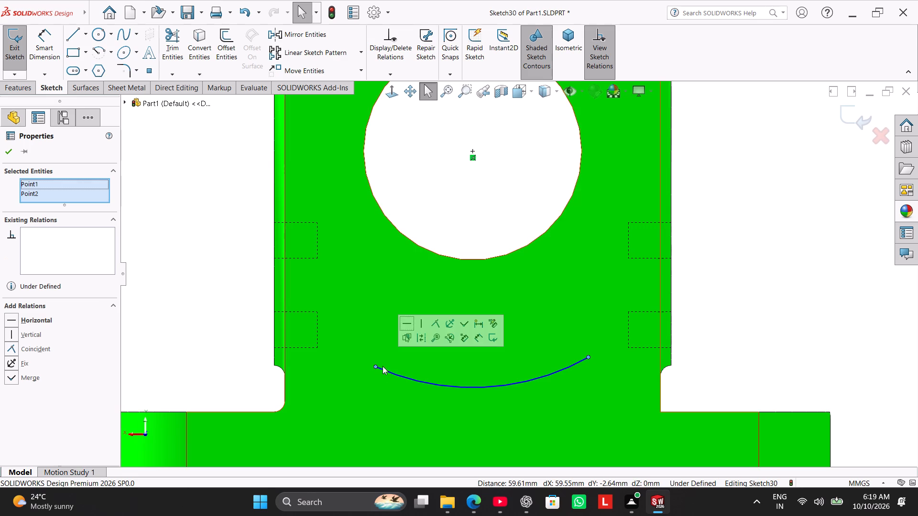
{"action": "left_click", "coordinate": [409, 325]}
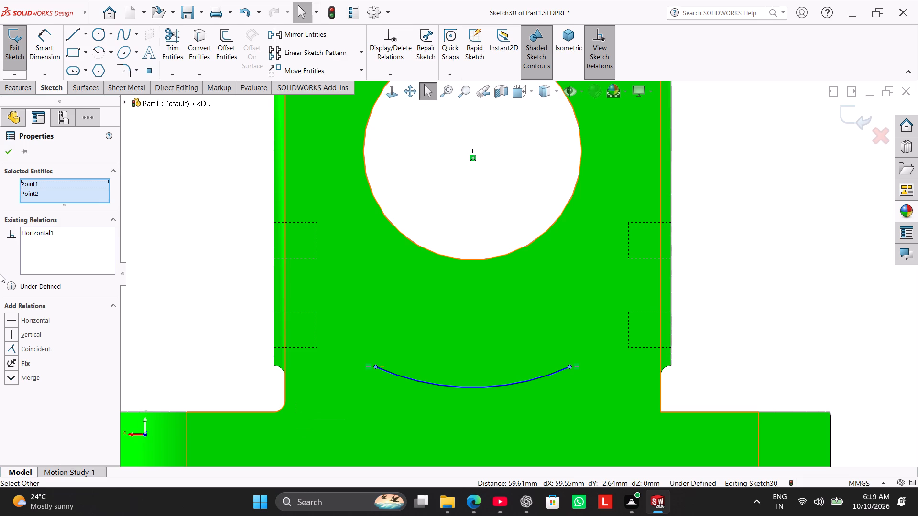
Sketch a slightly slanted line about 34 mm long from the arc's right-hand endpoint down to the housing's bottom edge.
{"action": "scroll", "coordinate": [507, 296], "scroll_direction": "up", "scroll_amount": 3}
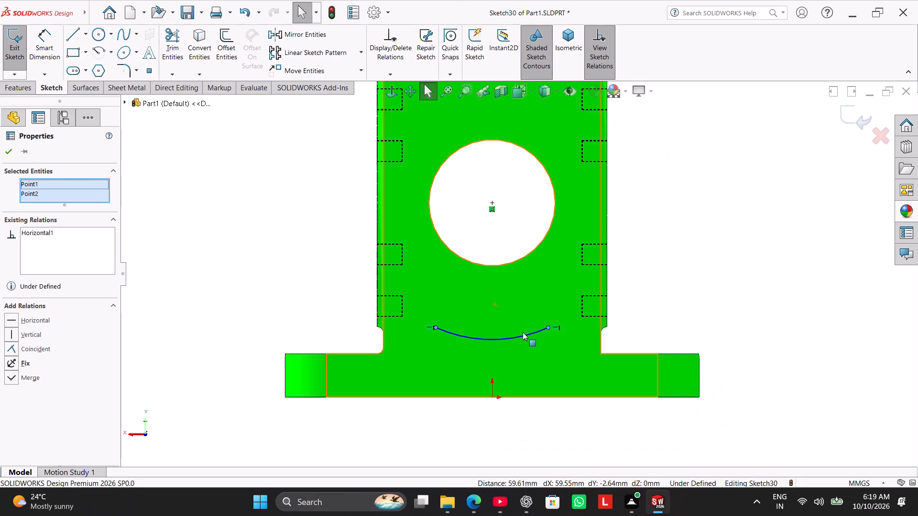
{"action": "scroll", "coordinate": [525, 332], "scroll_direction": "down", "scroll_amount": 2}
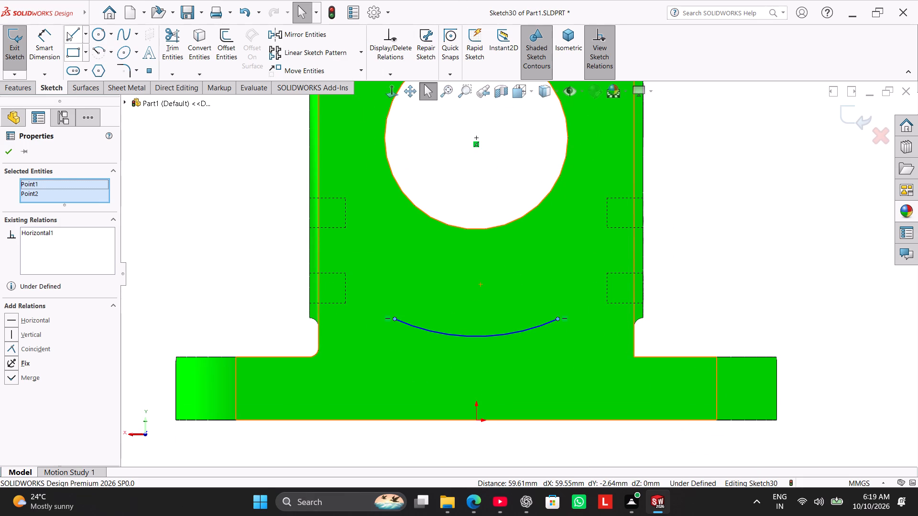
{"action": "left_click", "coordinate": [67, 31]}
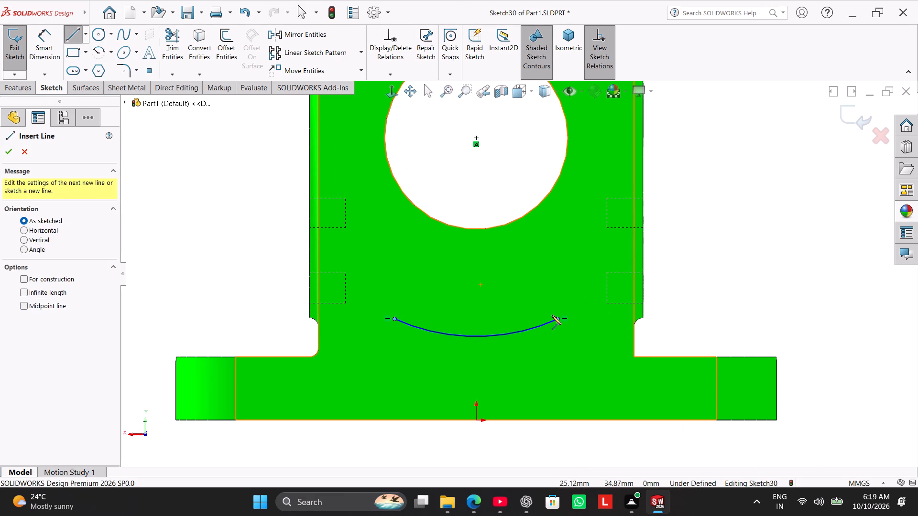
{"action": "left_click", "coordinate": [558, 318]}
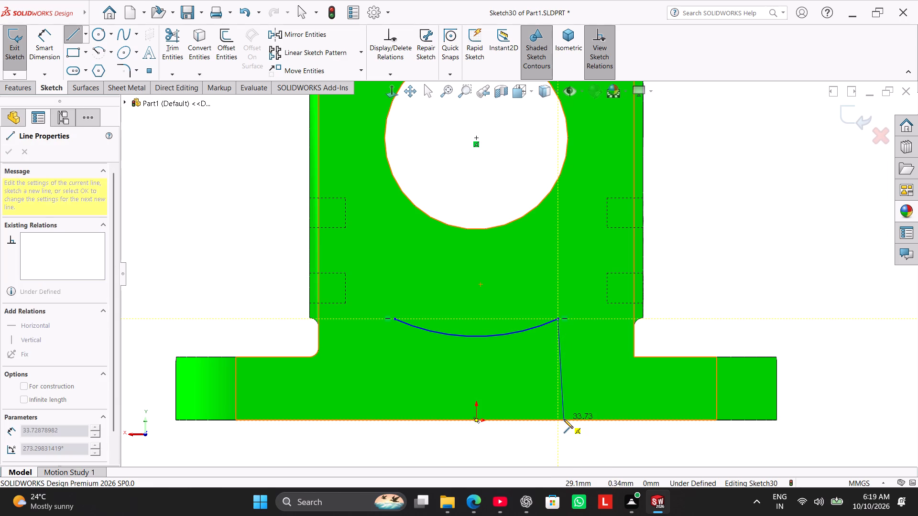
{"action": "left_click", "coordinate": [563, 419]}
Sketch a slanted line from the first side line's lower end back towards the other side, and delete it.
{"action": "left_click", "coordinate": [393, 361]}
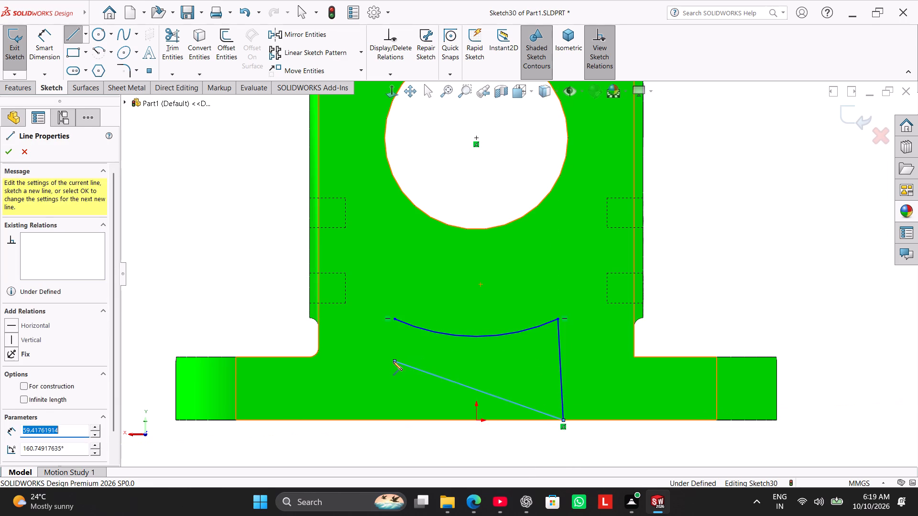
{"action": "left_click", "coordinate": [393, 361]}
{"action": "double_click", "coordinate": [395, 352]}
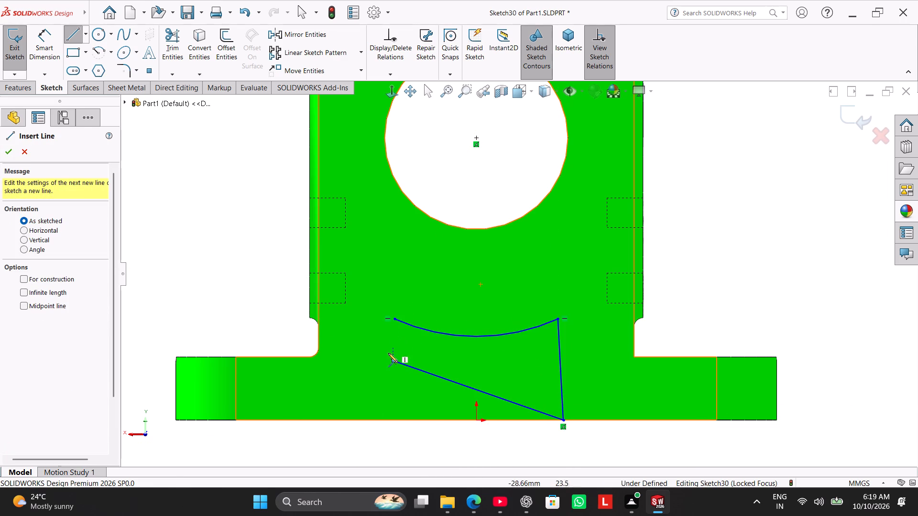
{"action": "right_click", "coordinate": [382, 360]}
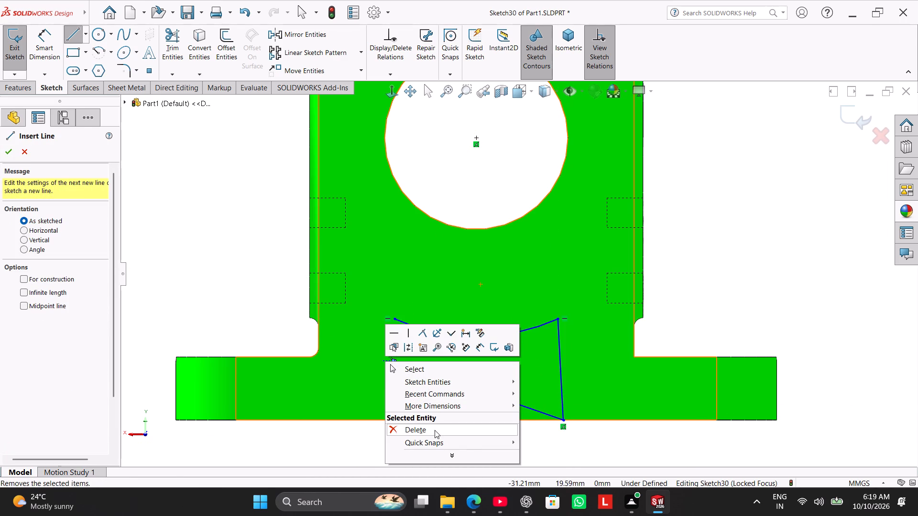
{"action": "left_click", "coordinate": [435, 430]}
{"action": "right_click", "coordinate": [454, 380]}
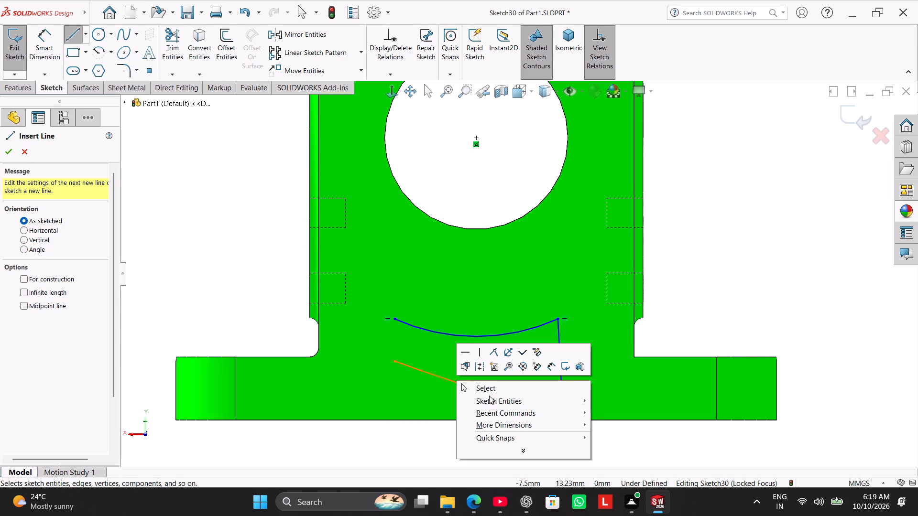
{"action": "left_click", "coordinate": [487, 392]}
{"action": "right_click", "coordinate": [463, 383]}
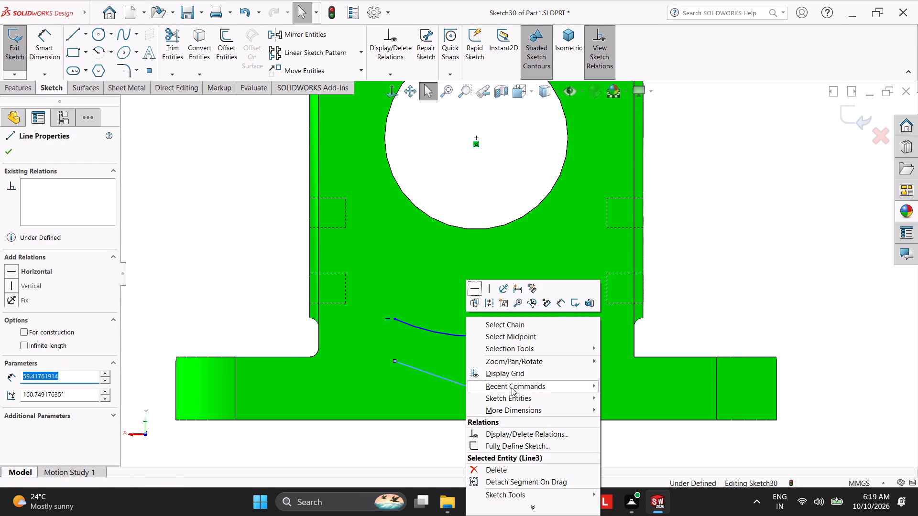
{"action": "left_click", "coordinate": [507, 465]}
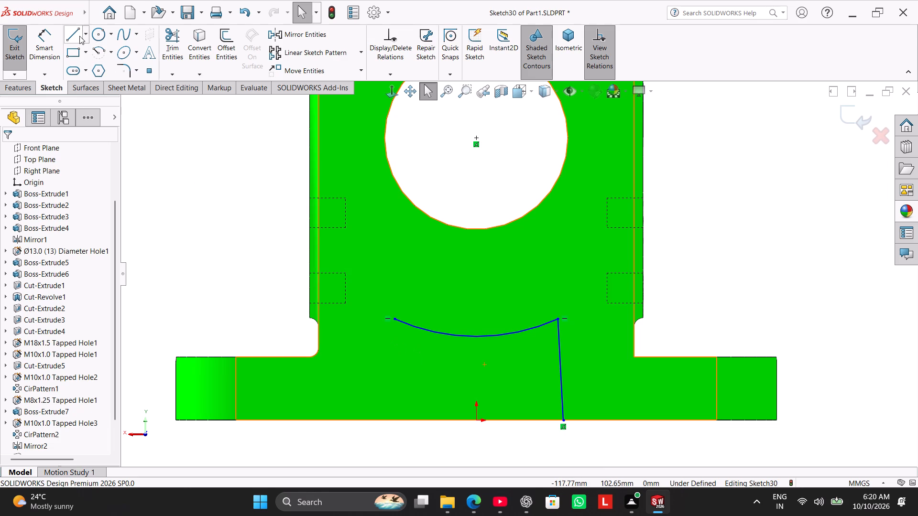
Sketch a vertical line about 34 mm long from the arc's free endpoint down to the housing's bottom edge.
{"action": "left_click", "coordinate": [73, 33]}
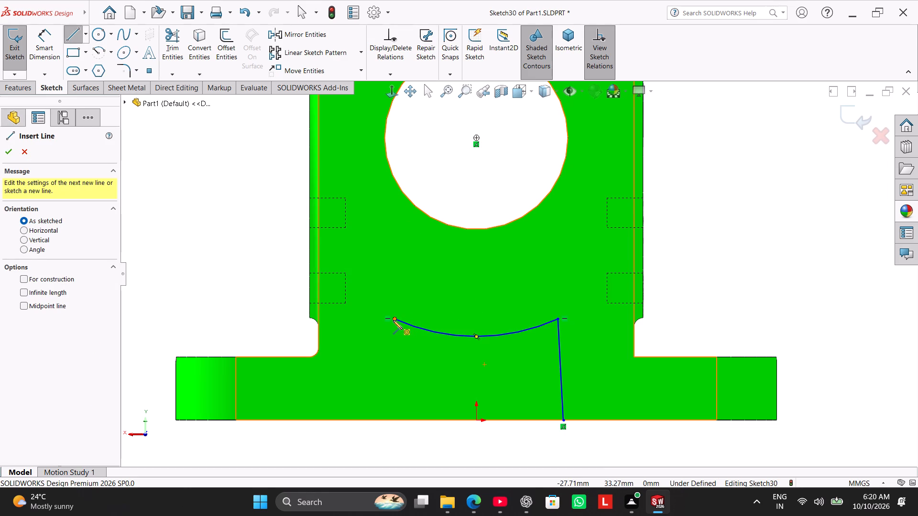
{"action": "left_click", "coordinate": [393, 320]}
{"action": "left_click", "coordinate": [394, 420]}
{"action": "right_click_drag", "start_coordinate": [248, 288], "coordinate": [249, 289]}
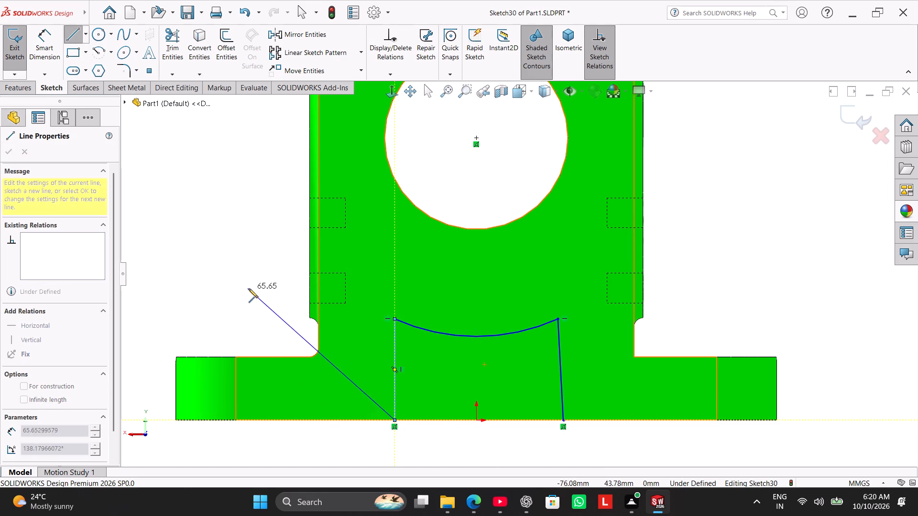
{"action": "right_click_drag", "start_coordinate": [249, 289], "coordinate": [254, 290]}
{"action": "left_click", "coordinate": [283, 301]}
Add a vertical relation to the slanted side line joining the arc to the bottom edge.
{"action": "right_click", "coordinate": [392, 357]}
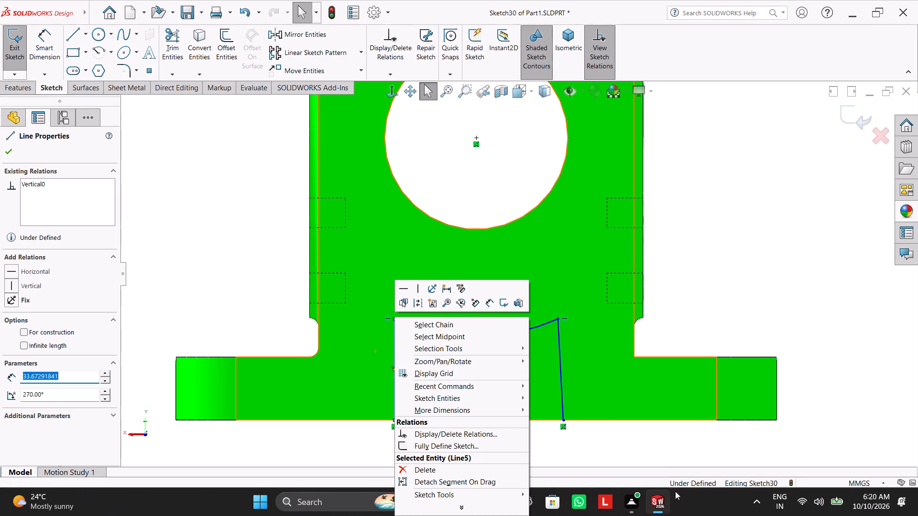
{"action": "left_click", "coordinate": [645, 445]}
{"action": "right_click", "coordinate": [562, 383]}
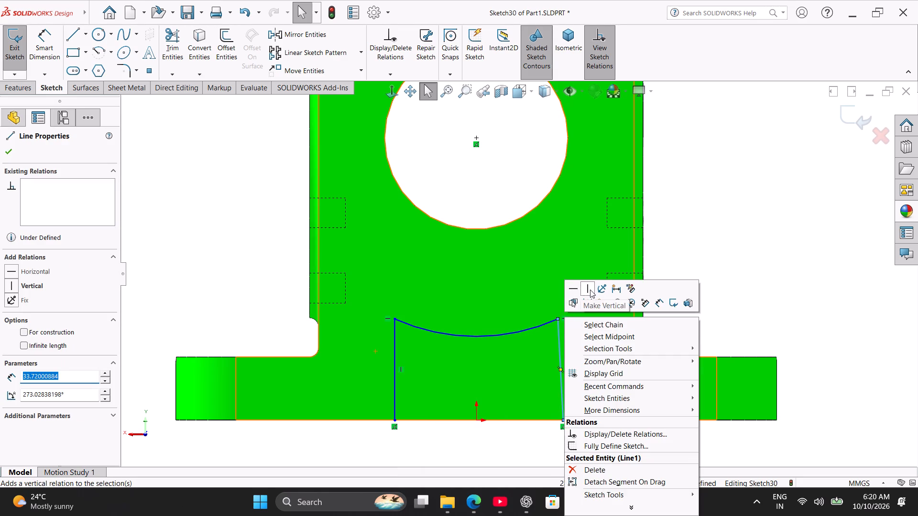
{"action": "left_click", "coordinate": [590, 290]}
{"action": "left_click", "coordinate": [592, 421]}
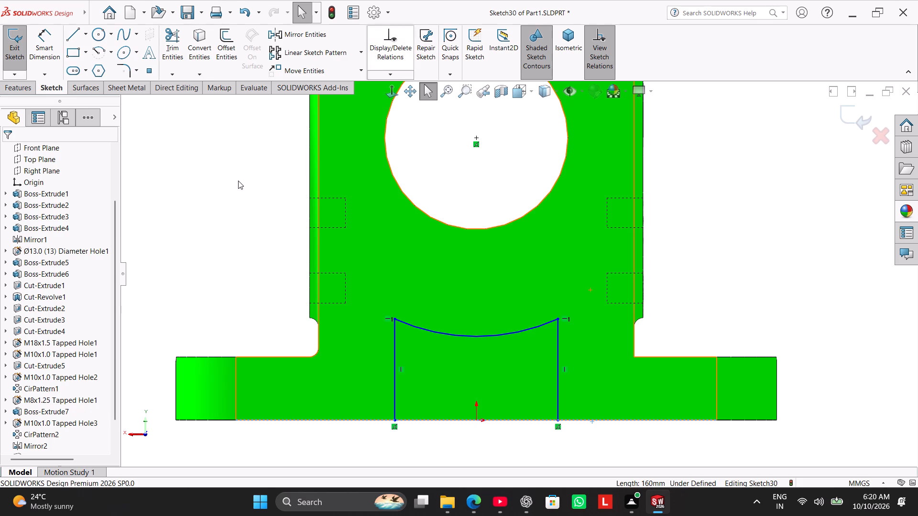
Dimension the arc's radius as 47 mm.
{"action": "right_click_drag", "start_coordinate": [674, 179], "coordinate": [917, 183]}
{"action": "left_click", "coordinate": [474, 337]}
{"action": "left_click", "coordinate": [484, 287]}
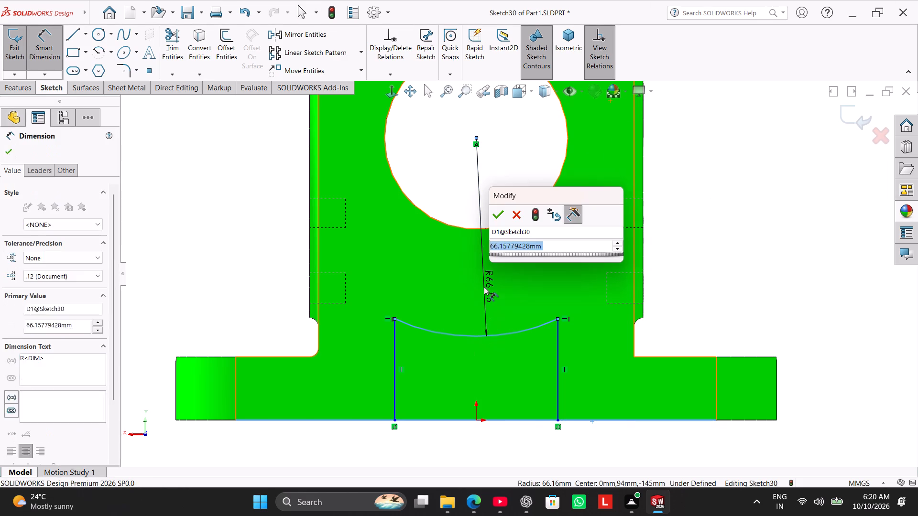
{"action": "type", "text": "47"}
{"action": "key", "text": "Return"}
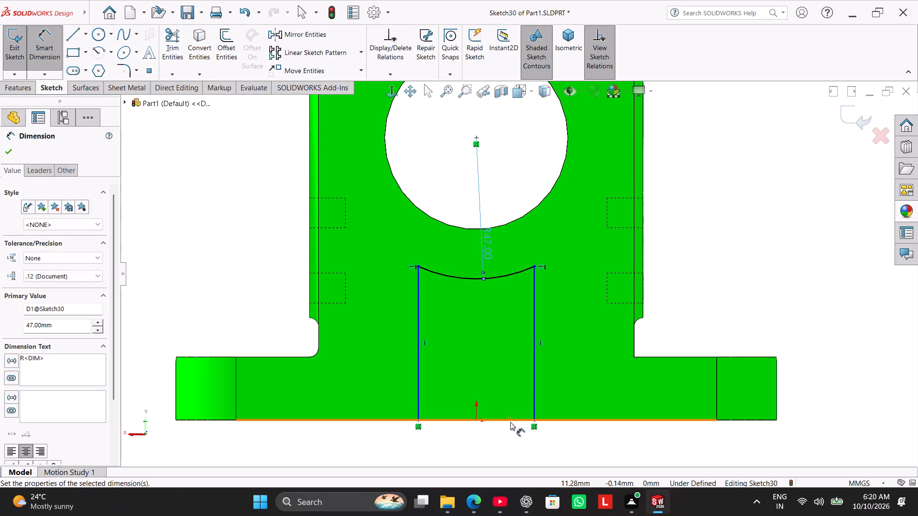
Dimension the spacing between the profile's two vertical side lines as 75 mm.
{"action": "left_click", "coordinate": [535, 415]}
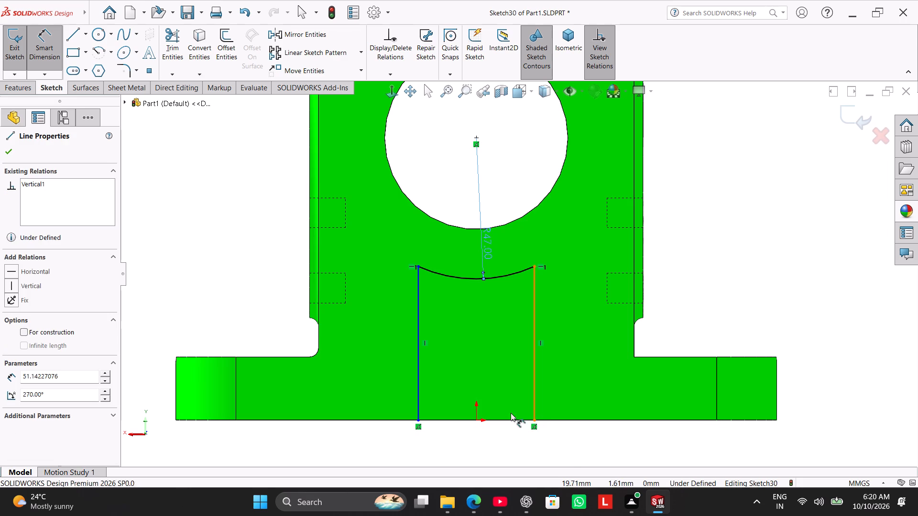
{"action": "left_click_drag", "start_coordinate": [418, 385], "coordinate": [425, 390]}
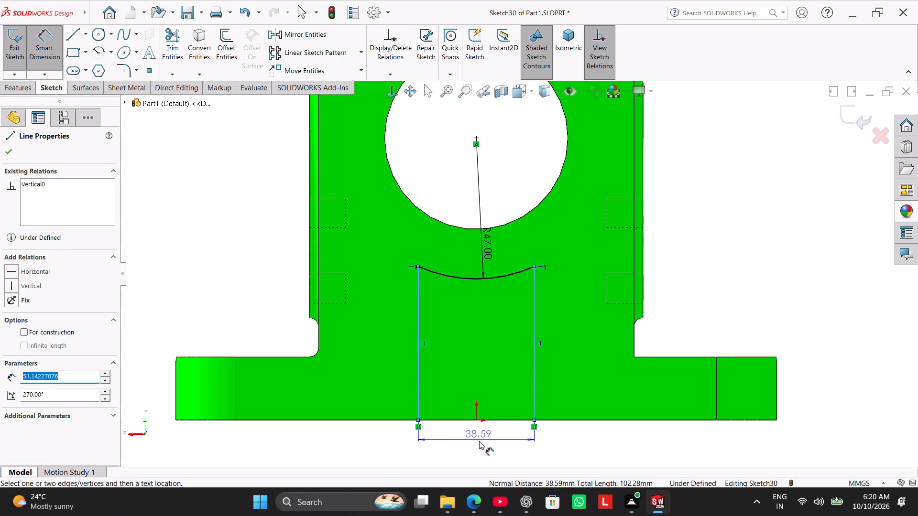
{"action": "left_click", "coordinate": [479, 441]}
{"action": "type", "text": "75"}
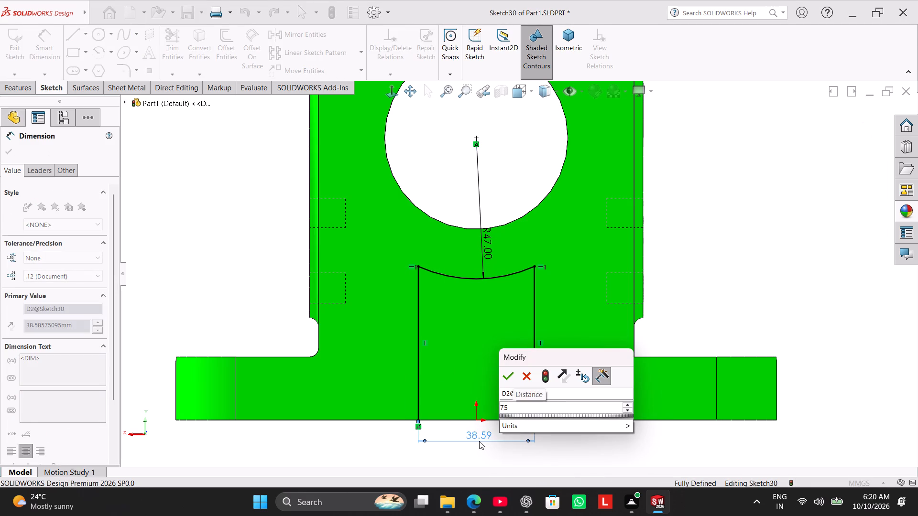
{"action": "key", "text": "Return"}
{"action": "right_click", "coordinate": [227, 301]}
{"action": "left_click", "coordinate": [262, 333]}
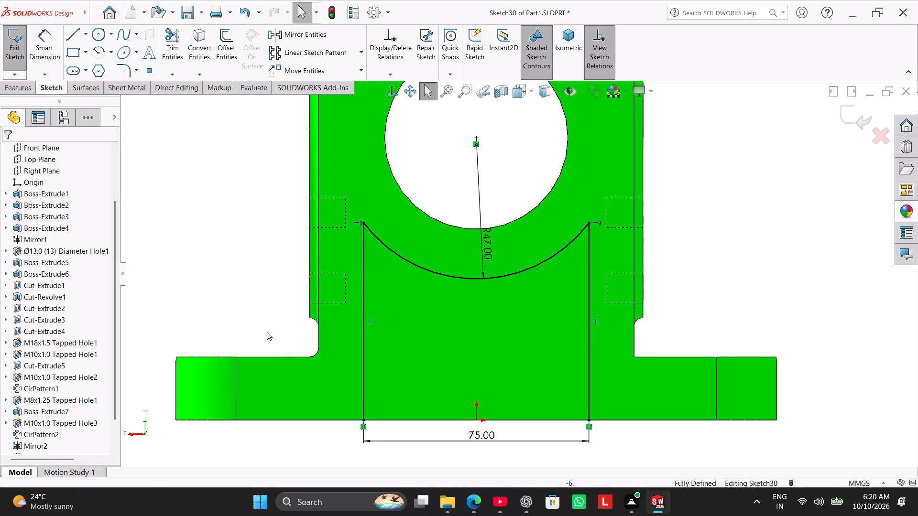
Close the profile with a 75 mm horizontal line along the housing's bottom edge, joining the side lines' lower ends.
{"action": "left_click", "coordinate": [70, 34]}
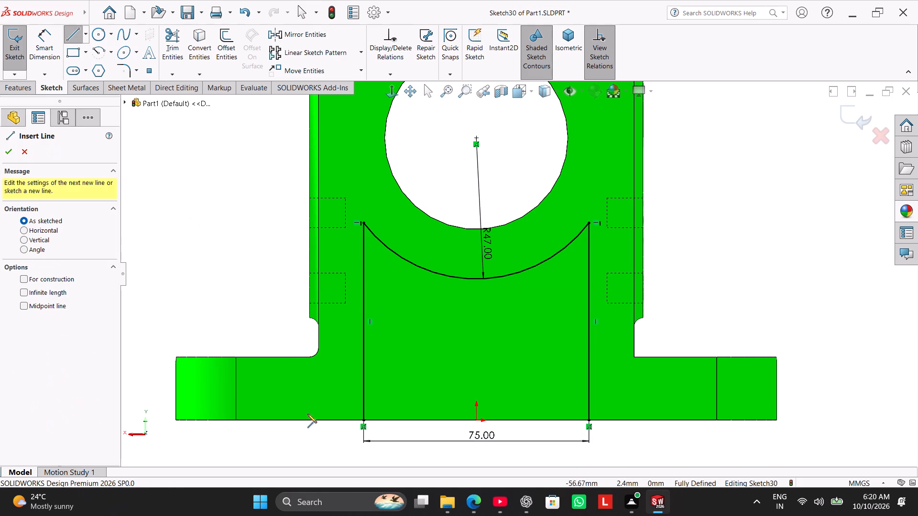
{"action": "left_click", "coordinate": [366, 420]}
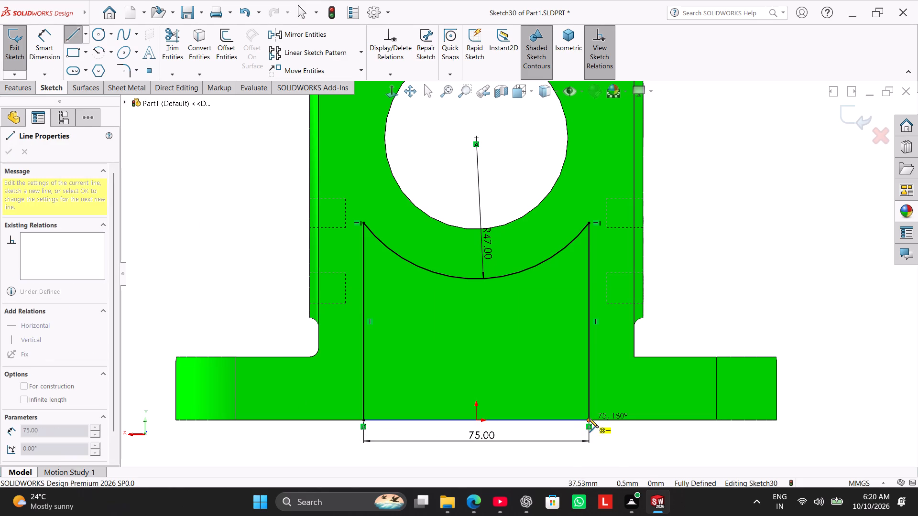
{"action": "left_click", "coordinate": [590, 419]}
{"action": "right_click", "coordinate": [251, 284]}
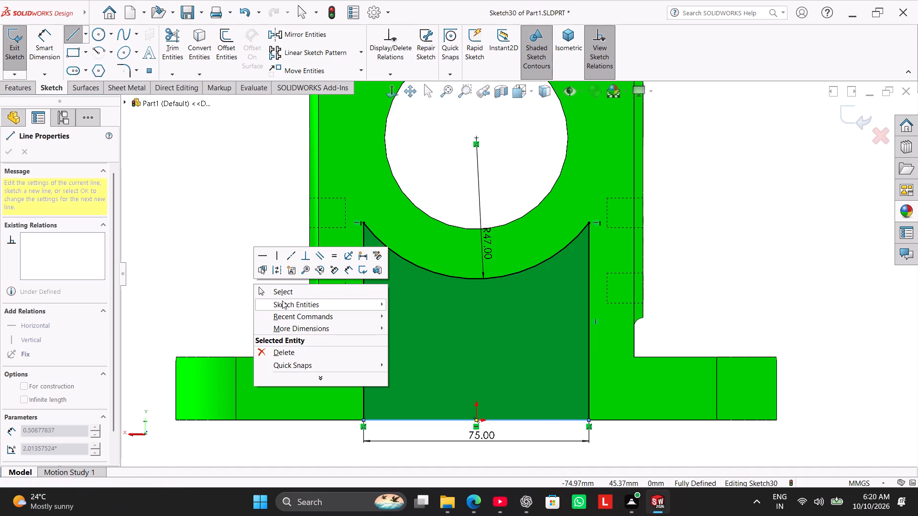
{"action": "left_click", "coordinate": [281, 295]}
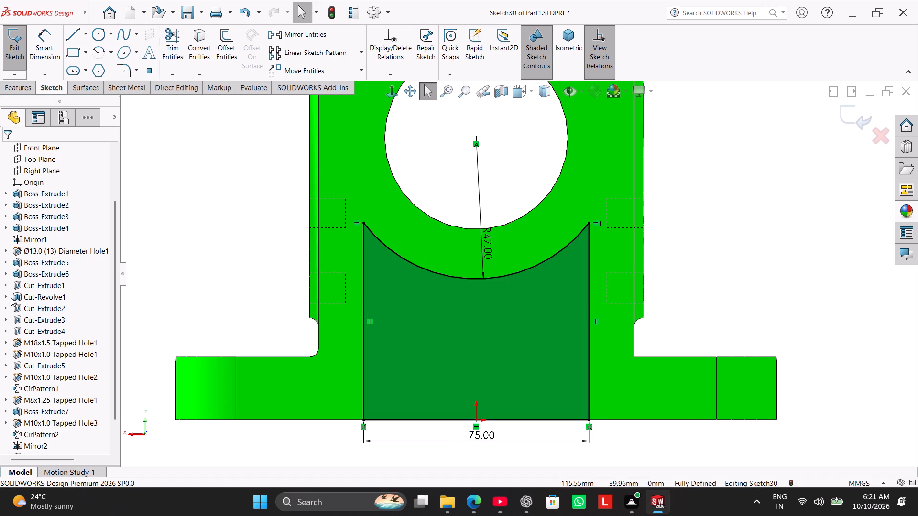
Round both upper corners where the arc meets the side lines with 3 mm sketch fillets, and exit the sketch.
{"action": "left_click_drag", "start_coordinate": [109, 225], "coordinate": [111, 217]}
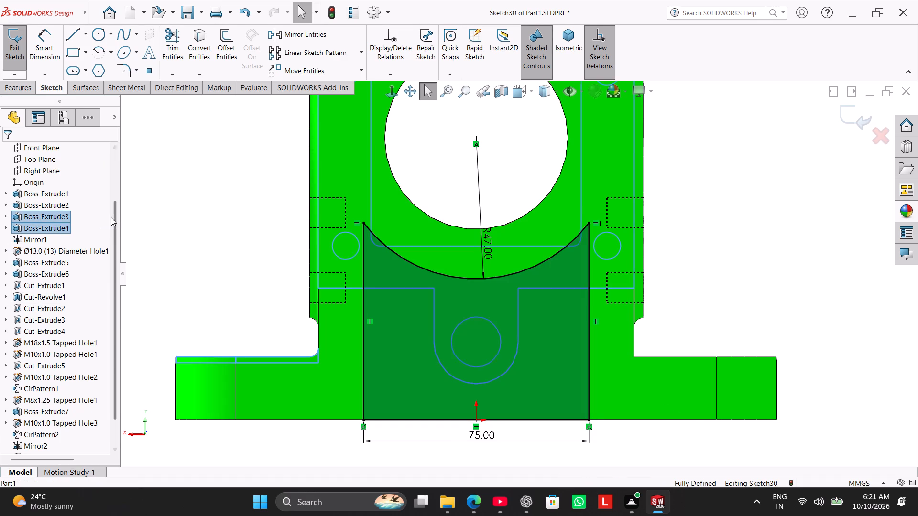
{"action": "left_click_drag", "start_coordinate": [115, 215], "coordinate": [188, 82]}
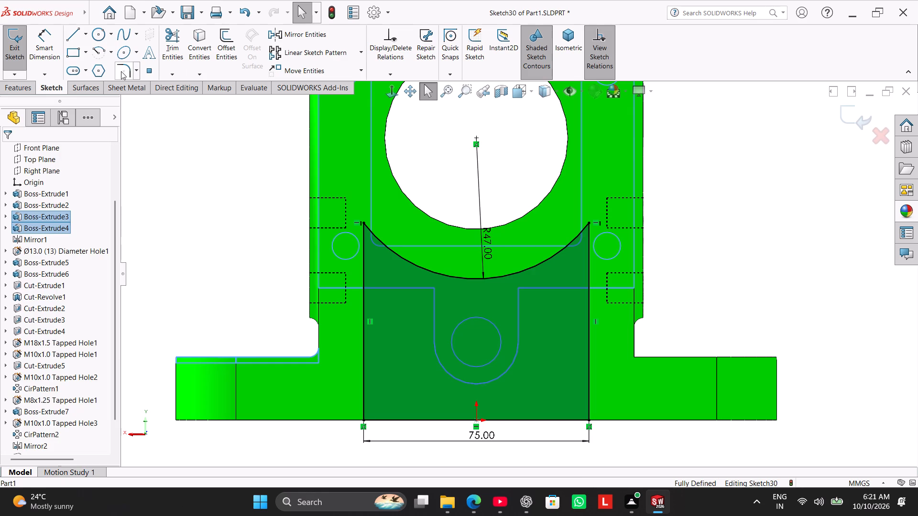
{"action": "left_click", "coordinate": [121, 71]}
{"action": "left_click_drag", "start_coordinate": [613, 241], "coordinate": [588, 231], "text": "ctrl"}
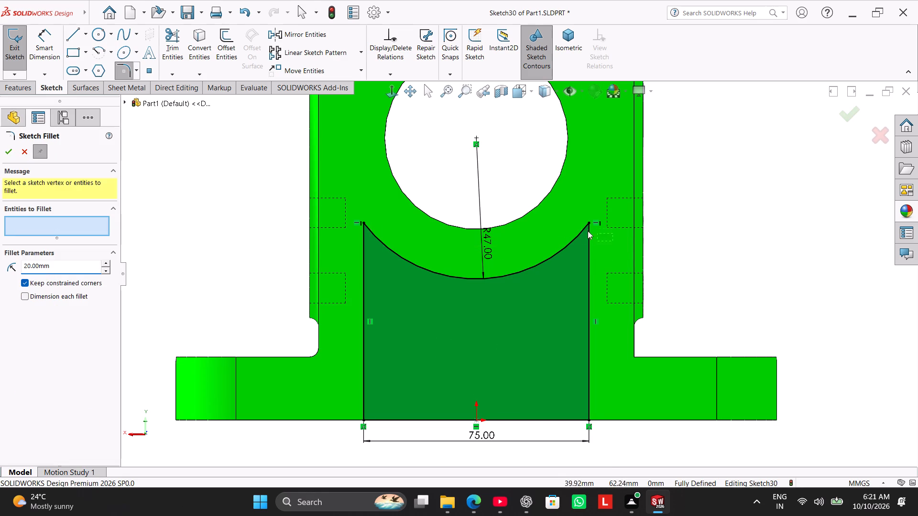
{"action": "left_click_drag", "start_coordinate": [588, 231], "coordinate": [349, 216], "text": "ctrl"}
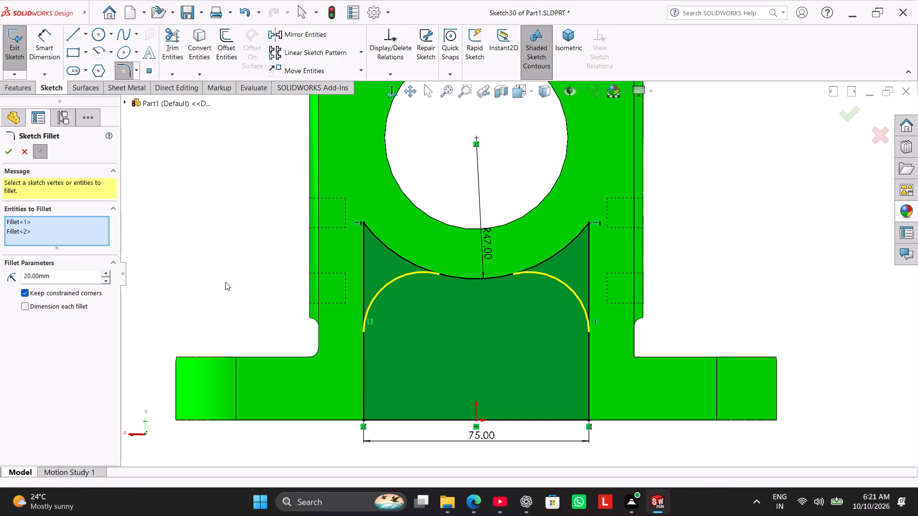
{"action": "double_click", "coordinate": [58, 280]}
{"action": "key", "text": "3"}
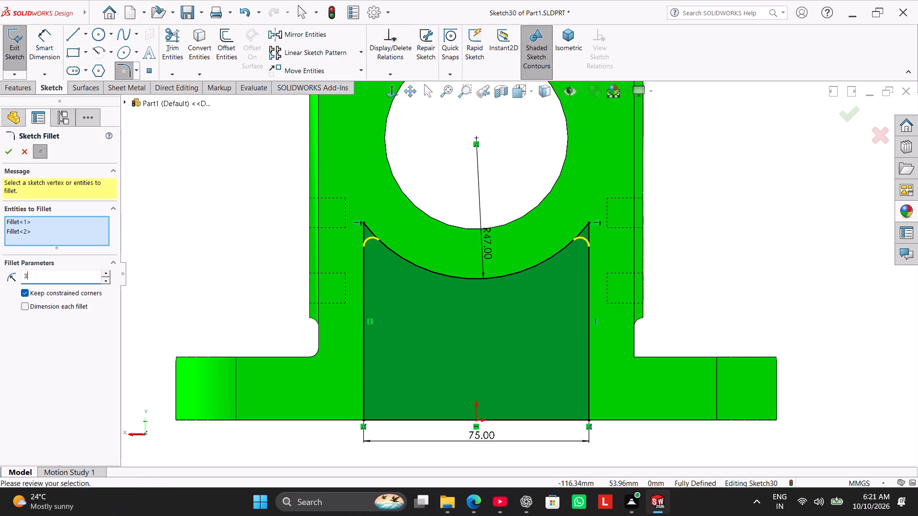
{"action": "key", "text": "Return"}
{"action": "left_click", "coordinate": [10, 156]}
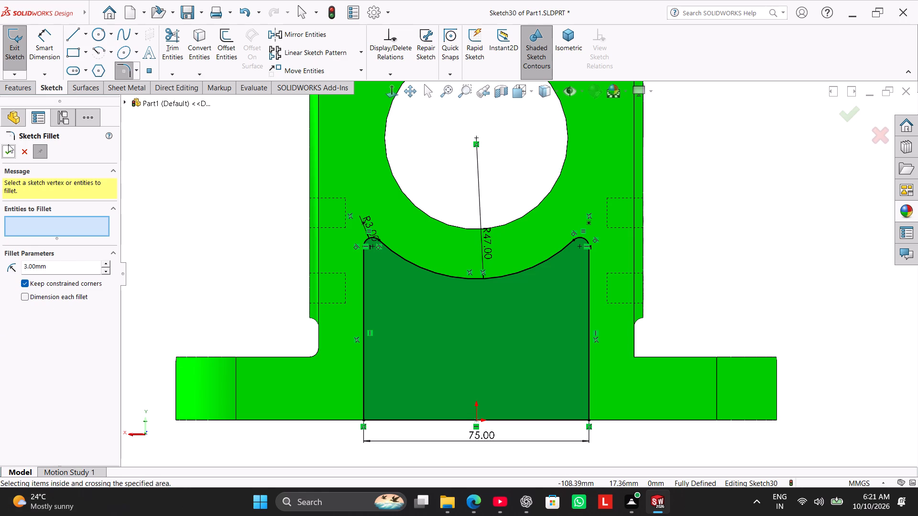
{"action": "left_click", "coordinate": [23, 94]}
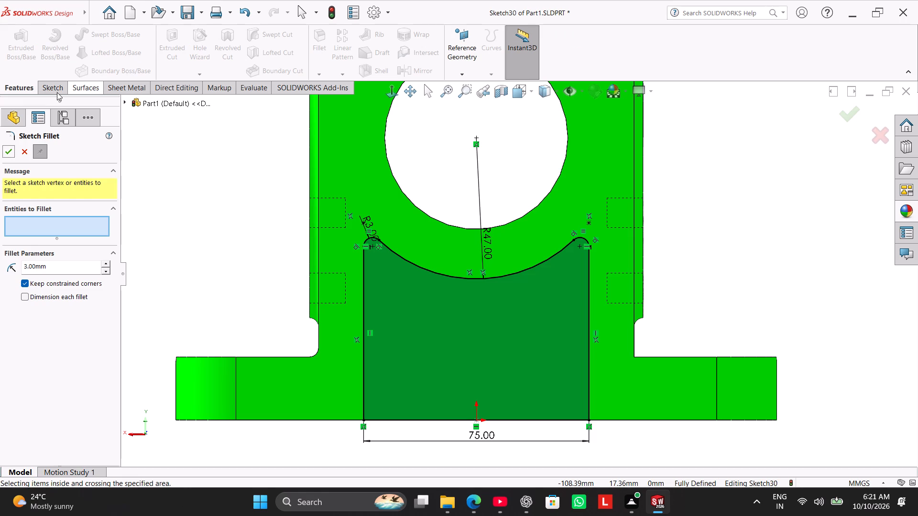
{"action": "left_click", "coordinate": [56, 92]}
{"action": "left_click", "coordinate": [20, 51]}
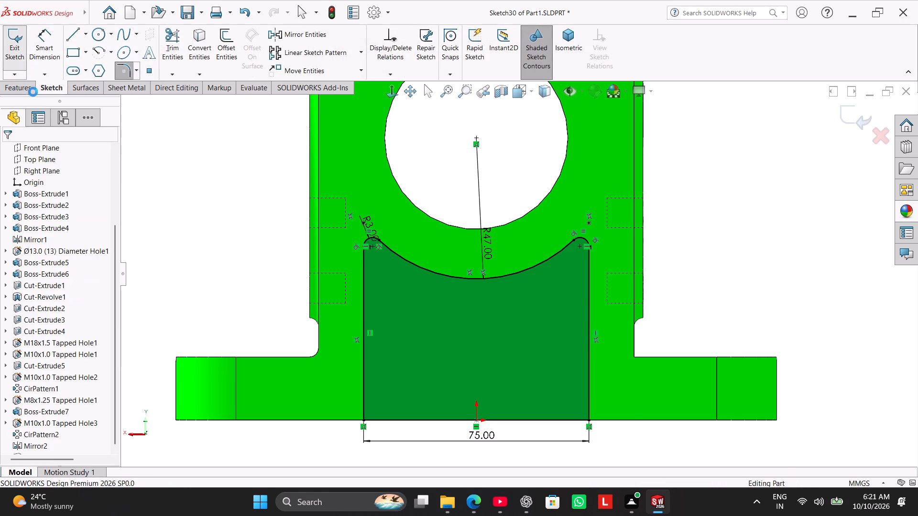
Start an extruded cut from the arc-topped profile, beginning at a 15 mm offset from the sketch plane.
{"action": "left_click", "coordinate": [27, 91]}
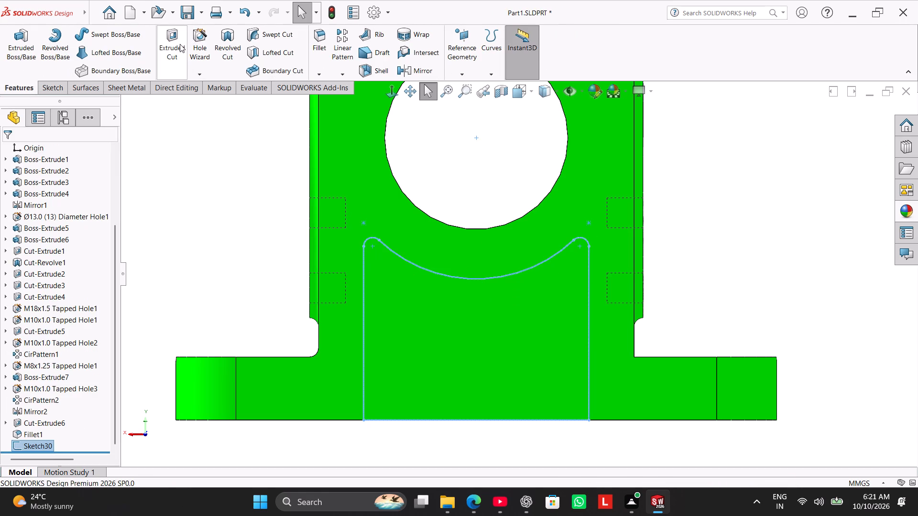
{"action": "left_click", "coordinate": [180, 44]}
{"action": "left_click", "coordinate": [55, 182]}
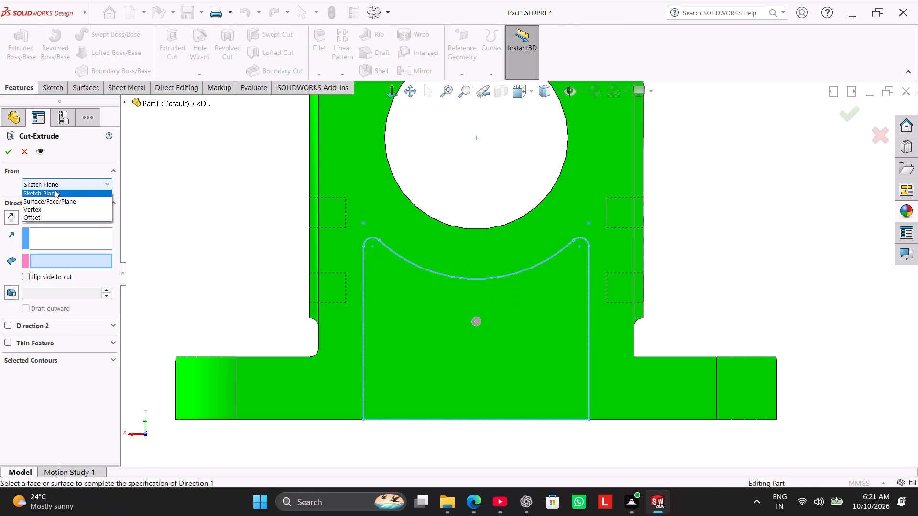
{"action": "left_click", "coordinate": [59, 226]}
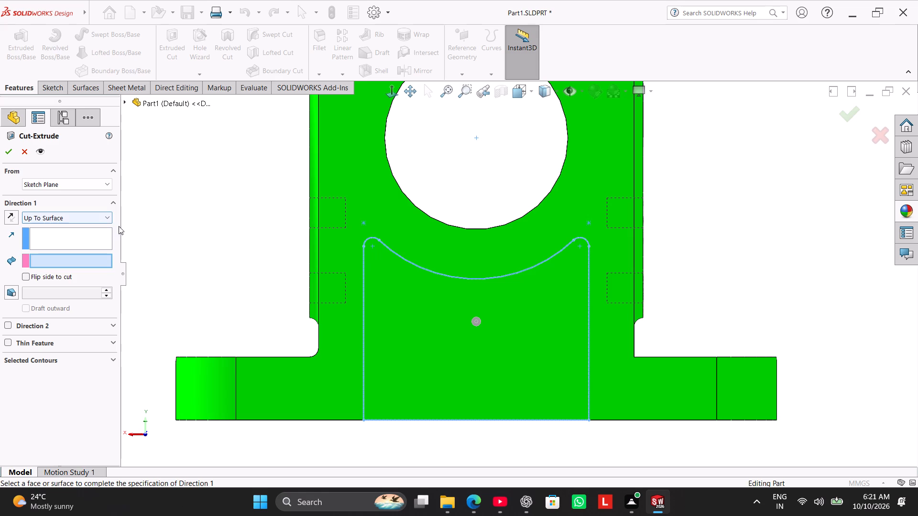
{"action": "middle_click_drag", "start_coordinate": [216, 246], "coordinate": [262, 290]}
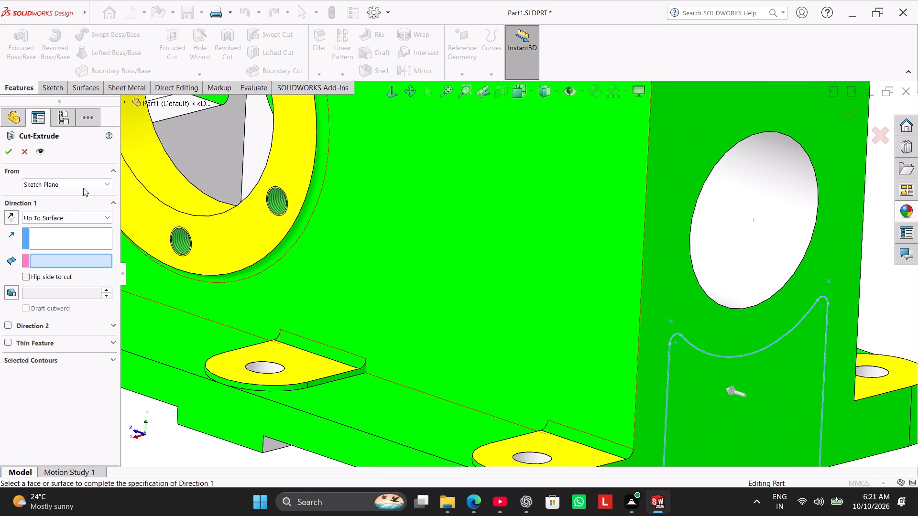
{"action": "left_click", "coordinate": [83, 188]}
{"action": "left_click", "coordinate": [87, 217]}
{"action": "double_click", "coordinate": [80, 203]}
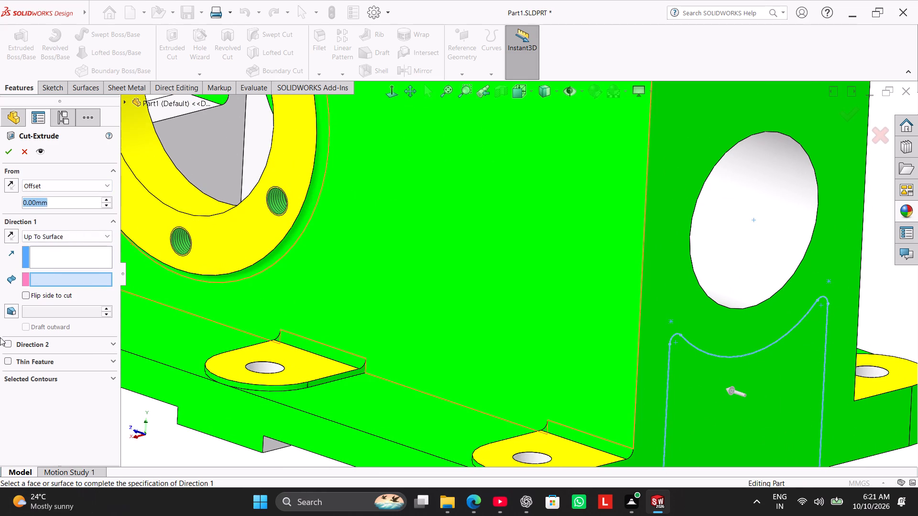
{"action": "type", "text": "15"}
{"action": "key", "text": "Return"}
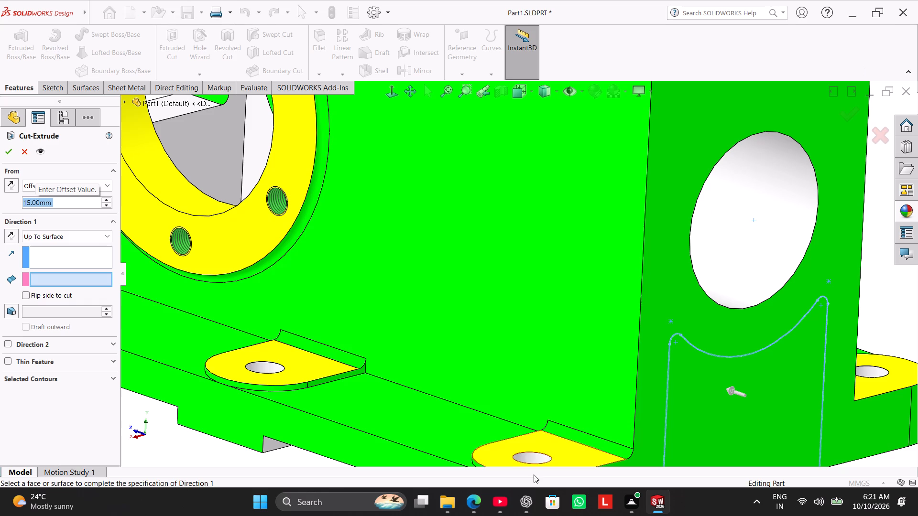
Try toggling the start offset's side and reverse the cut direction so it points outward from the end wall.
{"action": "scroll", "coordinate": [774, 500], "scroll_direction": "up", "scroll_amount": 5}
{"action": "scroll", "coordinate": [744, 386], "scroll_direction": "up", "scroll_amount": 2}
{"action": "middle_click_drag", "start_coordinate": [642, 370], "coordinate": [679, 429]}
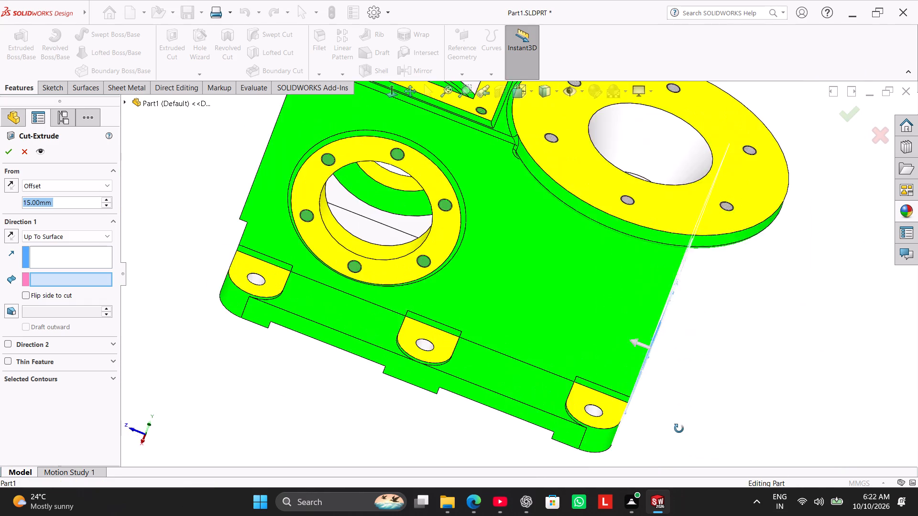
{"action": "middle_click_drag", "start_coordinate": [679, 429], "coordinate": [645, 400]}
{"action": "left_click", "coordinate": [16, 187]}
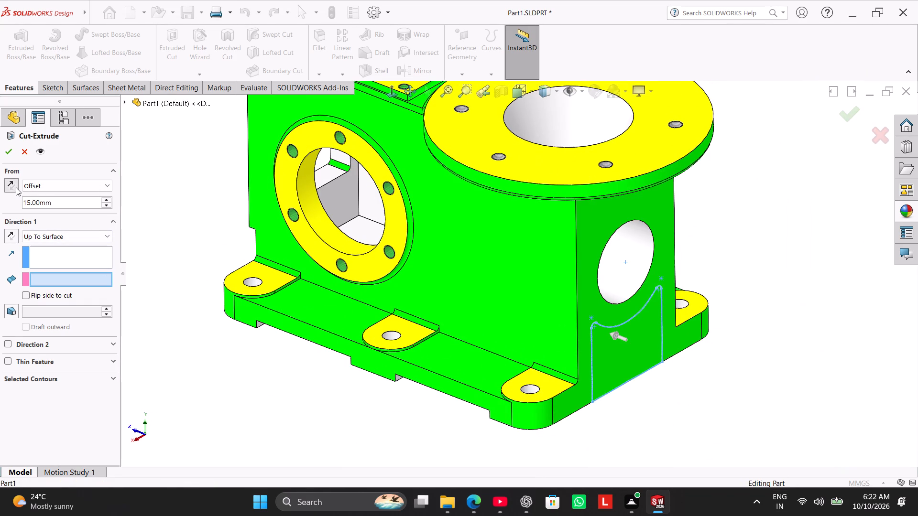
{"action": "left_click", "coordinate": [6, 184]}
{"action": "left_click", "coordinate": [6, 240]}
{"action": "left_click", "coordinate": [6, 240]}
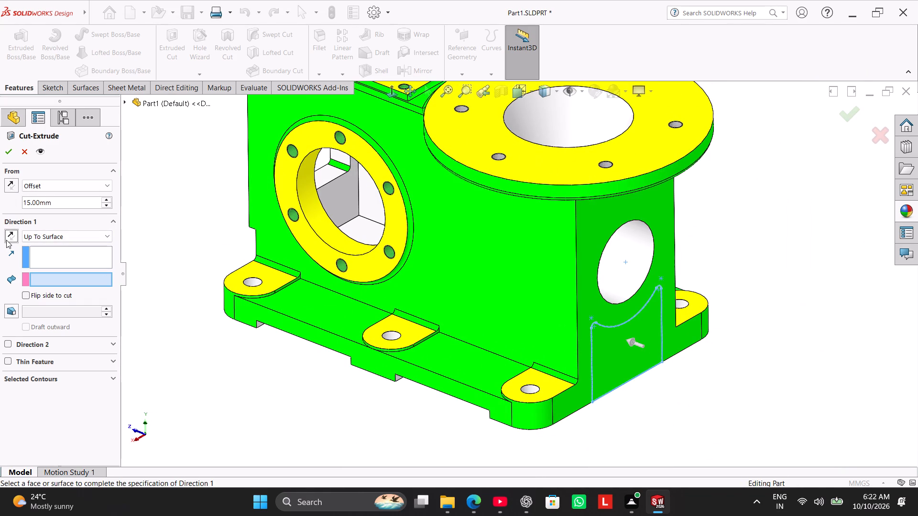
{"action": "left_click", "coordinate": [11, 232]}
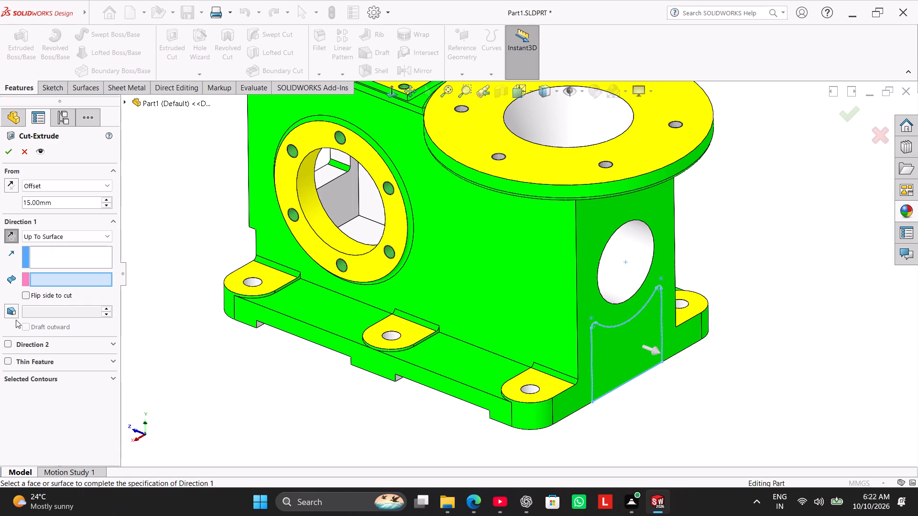
Set the closed region below the end wall opening as the cut's only selected contour.
{"action": "left_click", "coordinate": [95, 382]}
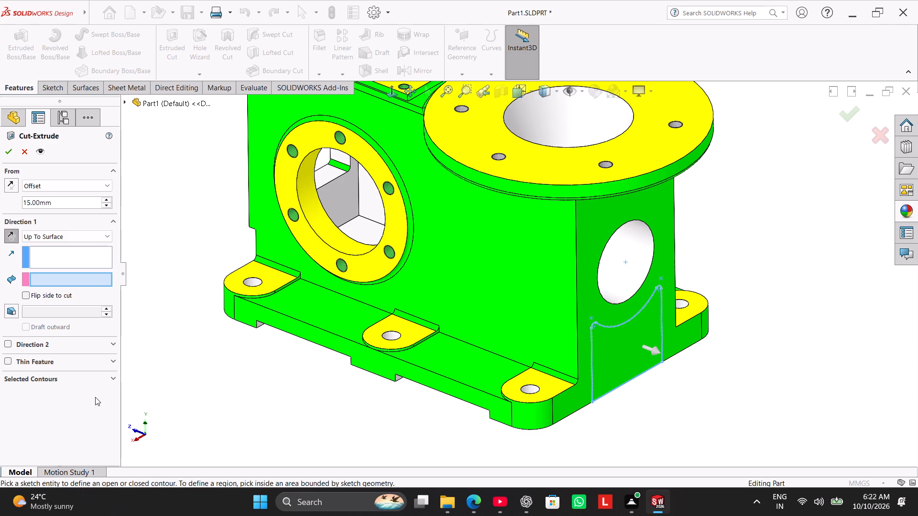
{"action": "left_click", "coordinate": [95, 397]}
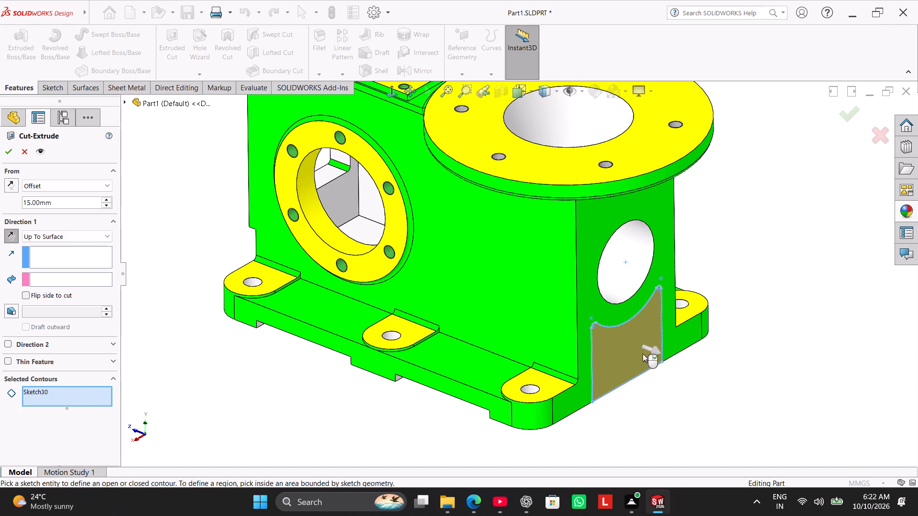
{"action": "left_click", "coordinate": [642, 354]}
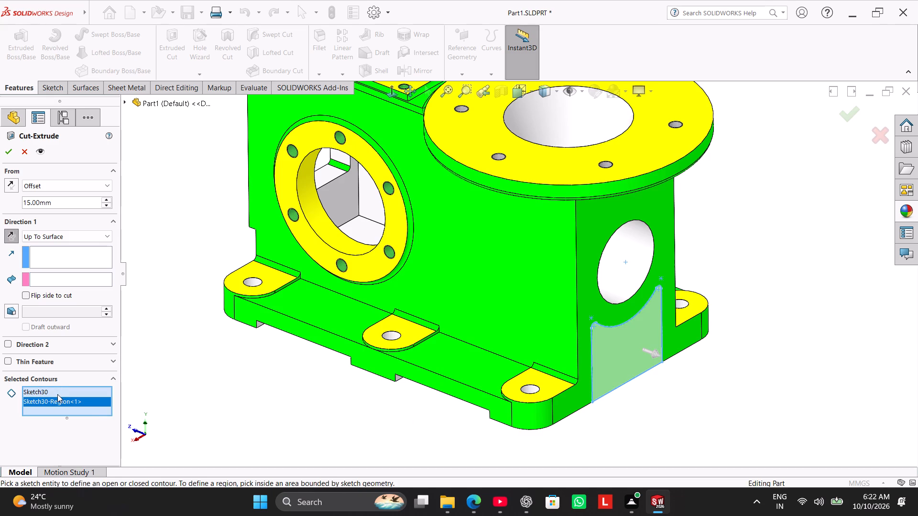
{"action": "right_click", "coordinate": [57, 394]}
{"action": "left_click", "coordinate": [96, 399]}
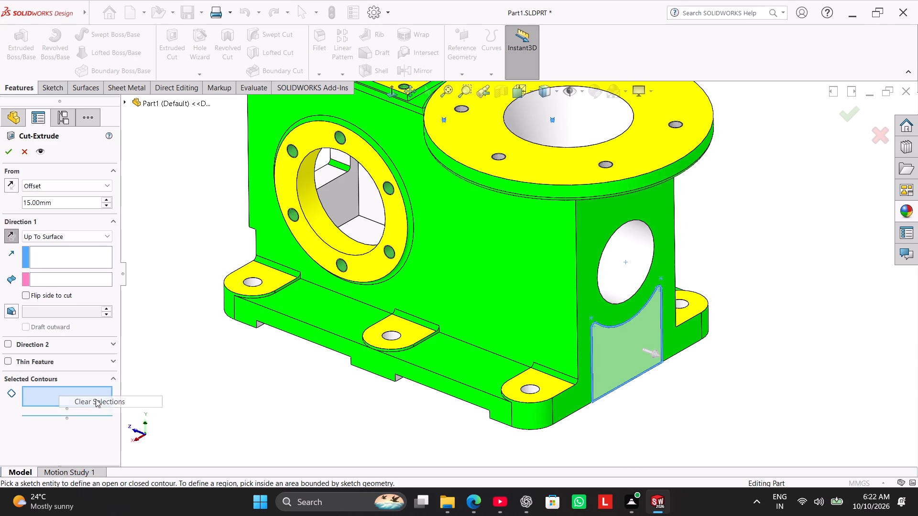
{"action": "left_click", "coordinate": [634, 341]}
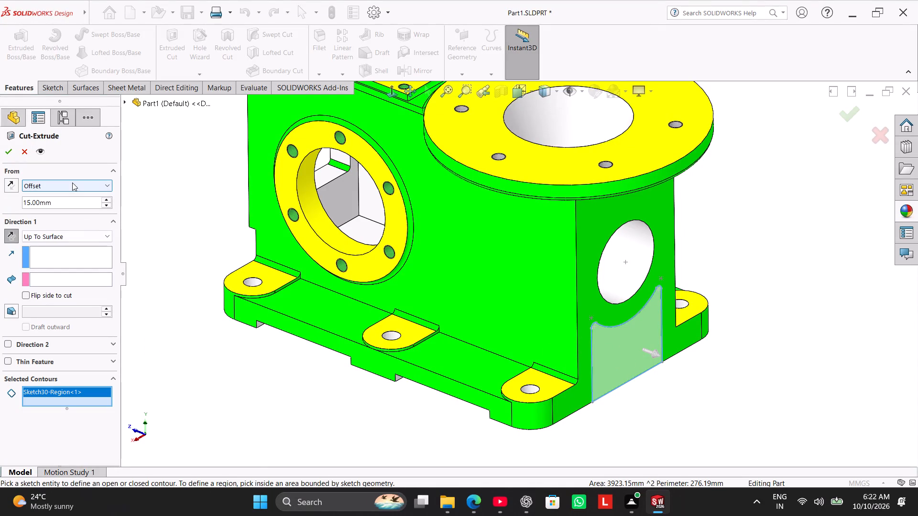
Flip the cut direction and the 15 mm start offset's side so both point inward from the end wall.
{"action": "left_click", "coordinate": [14, 236]}
{"action": "left_click", "coordinate": [14, 236]}
{"action": "left_click", "coordinate": [14, 236]}
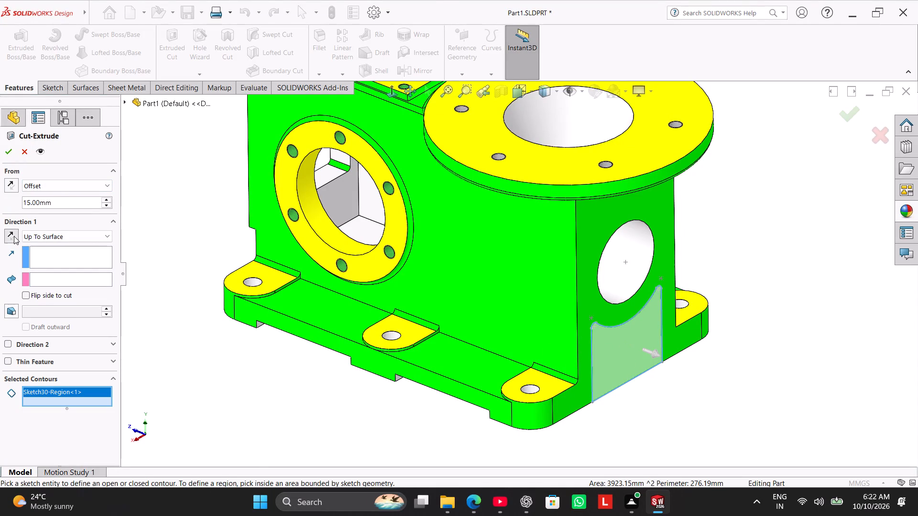
{"action": "left_click", "coordinate": [11, 187]}
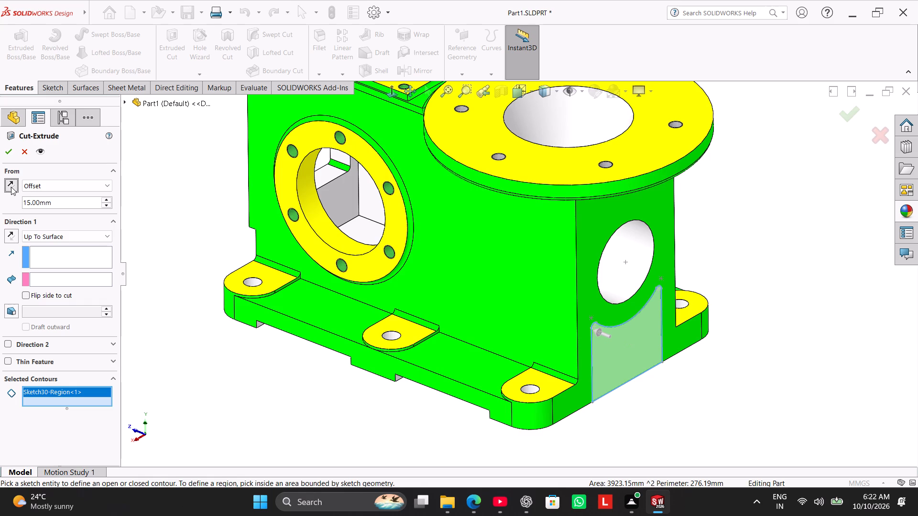
{"action": "left_click", "coordinate": [11, 187]}
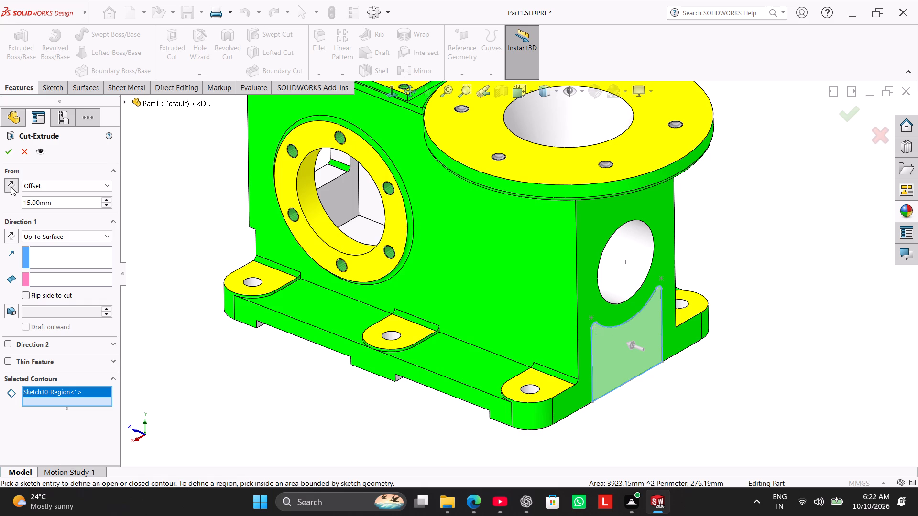
{"action": "left_click", "coordinate": [11, 187]}
{"action": "middle_click_drag", "start_coordinate": [250, 348], "coordinate": [309, 225]}
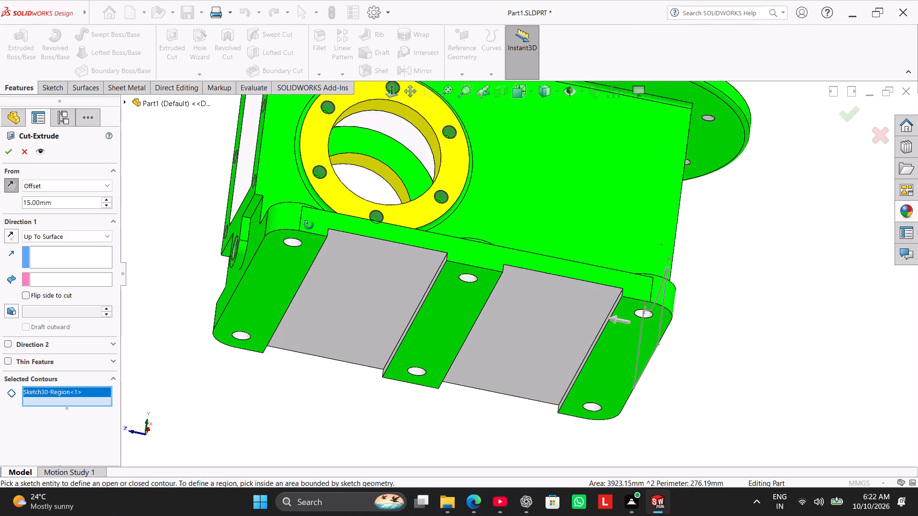
{"action": "middle_click_drag", "start_coordinate": [309, 225], "coordinate": [274, 303]}
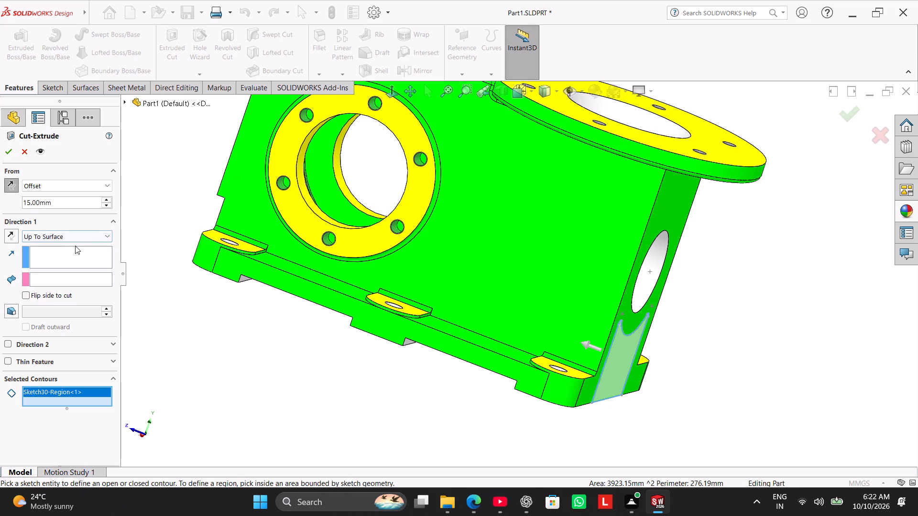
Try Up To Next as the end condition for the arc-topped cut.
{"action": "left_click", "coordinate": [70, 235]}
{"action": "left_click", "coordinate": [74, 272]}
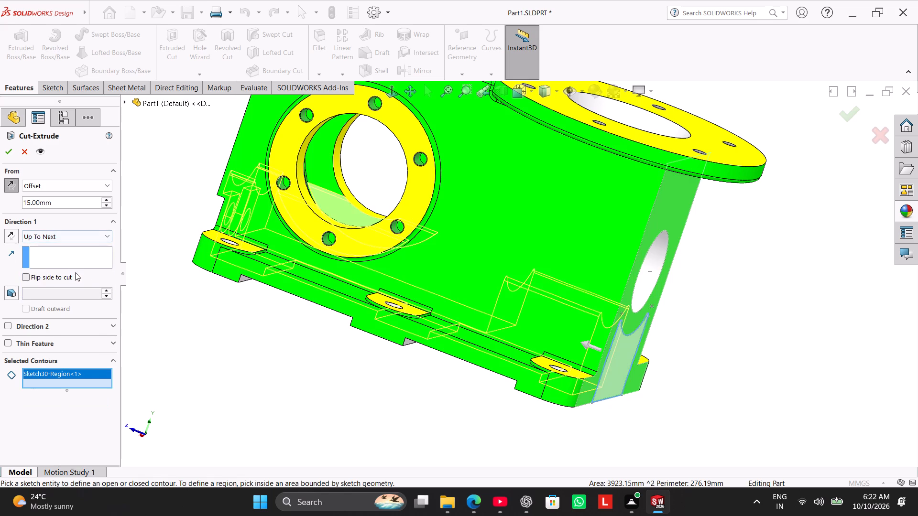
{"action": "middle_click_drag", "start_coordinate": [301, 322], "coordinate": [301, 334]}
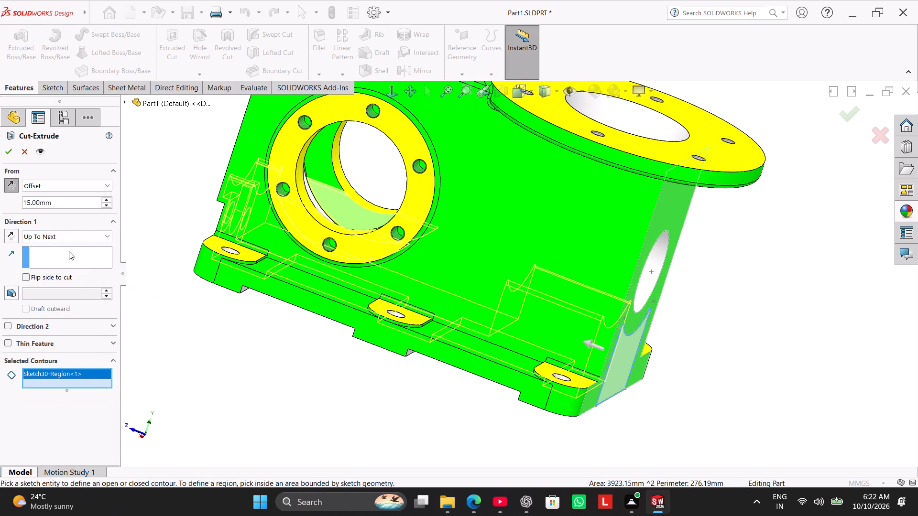
Make the arc-topped cut a blind cut 57 mm deep and finish the feature.
{"action": "left_click", "coordinate": [66, 238]}
{"action": "left_click", "coordinate": [67, 244]}
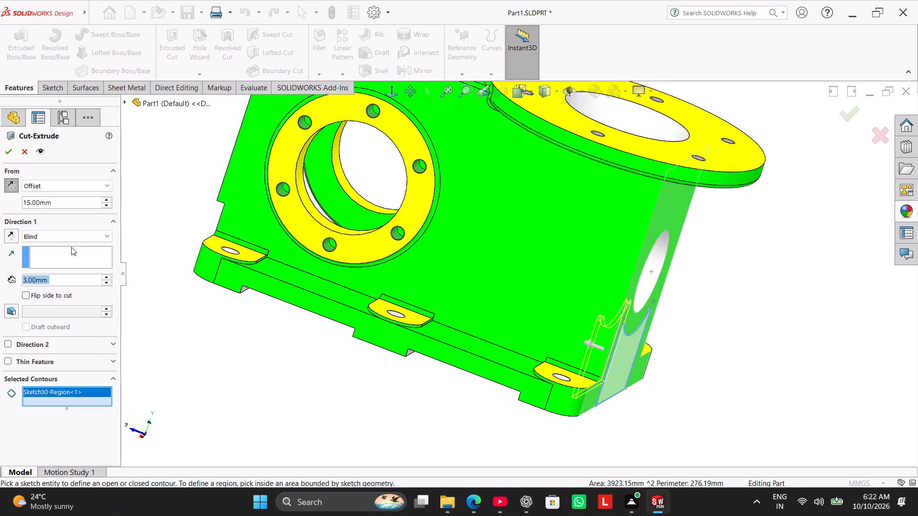
{"action": "middle_click_drag", "start_coordinate": [242, 322], "coordinate": [245, 391]}
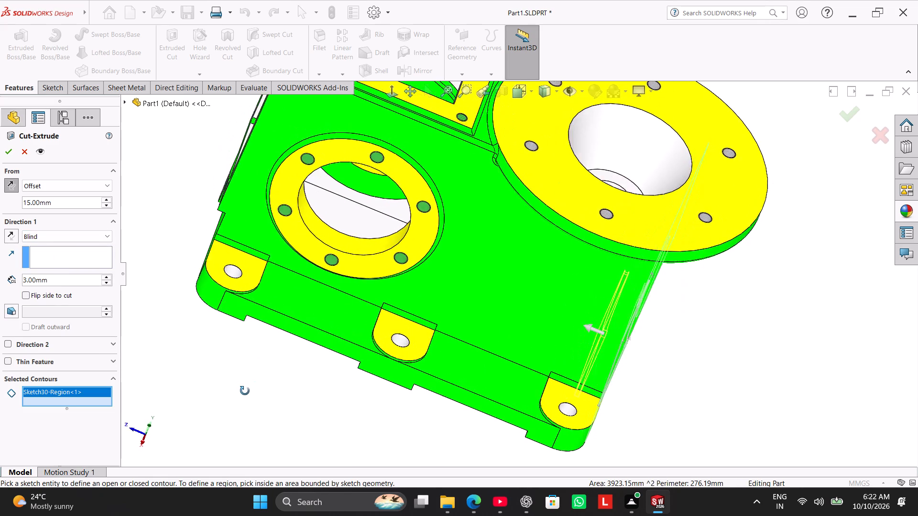
{"action": "middle_click_drag", "start_coordinate": [245, 391], "coordinate": [225, 385]}
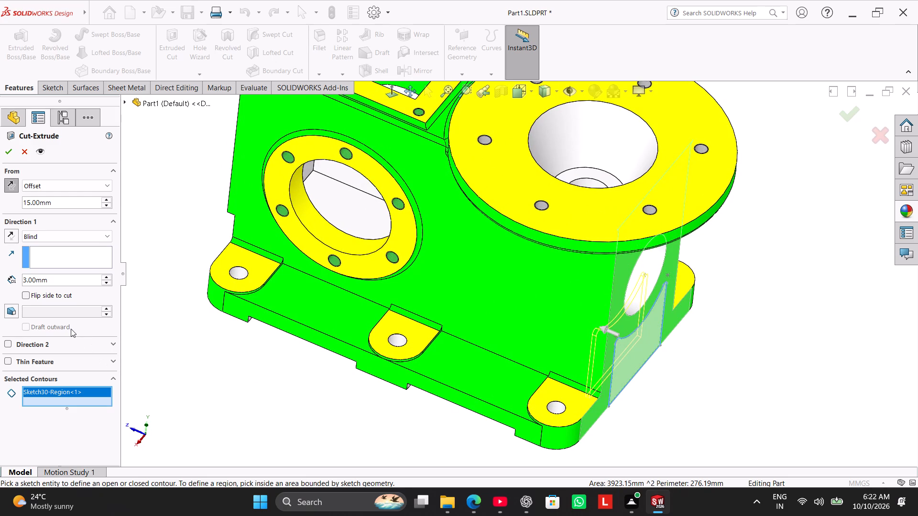
{"action": "double_click", "coordinate": [65, 283]}
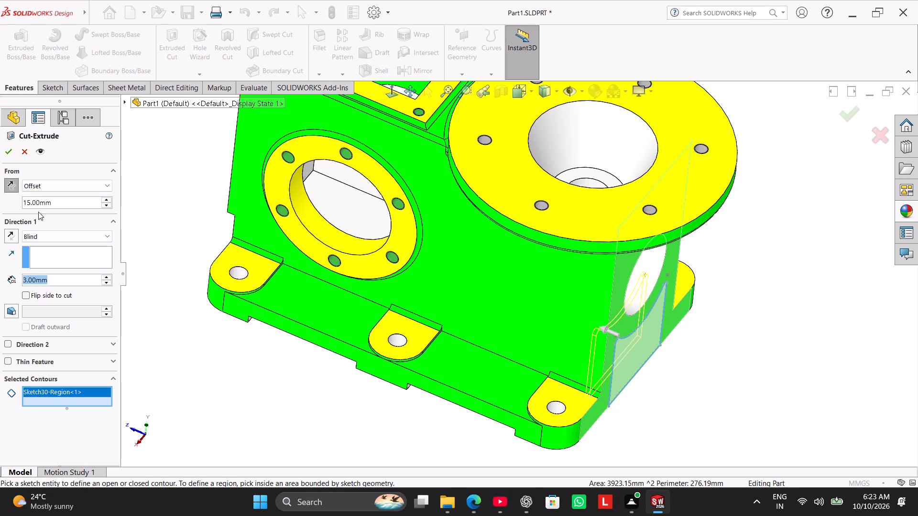
{"action": "left_click", "coordinate": [66, 281]}
{"action": "left_click", "coordinate": [66, 283]}
{"action": "left_click", "coordinate": [65, 283]}
{"action": "type", "text": "57"}
{"action": "key", "text": "Return"}
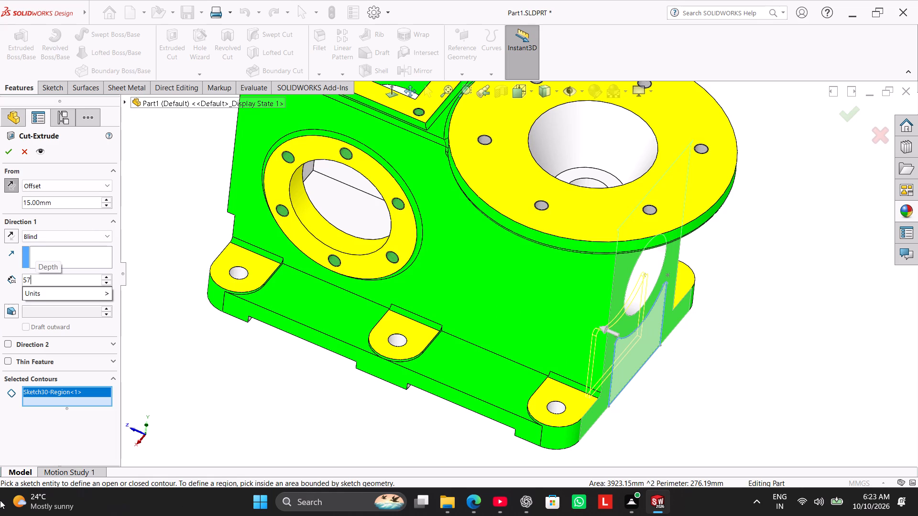
{"action": "left_click", "coordinate": [11, 155]}
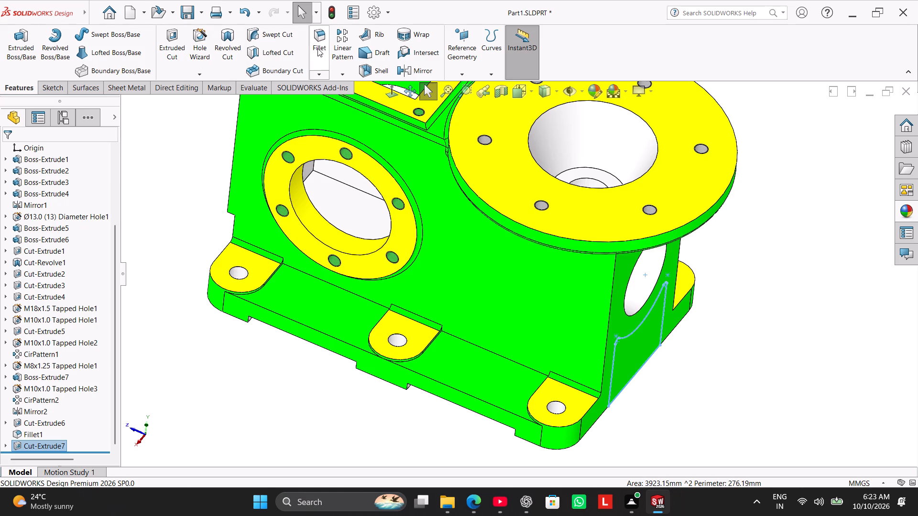
Start a 3 mm fillet on the underside recess beside the new pocket, selecting its two short inner edges and the opposite long edge.
{"action": "left_click", "coordinate": [317, 48]}
{"action": "middle_click_drag", "start_coordinate": [345, 366], "coordinate": [348, 342]}
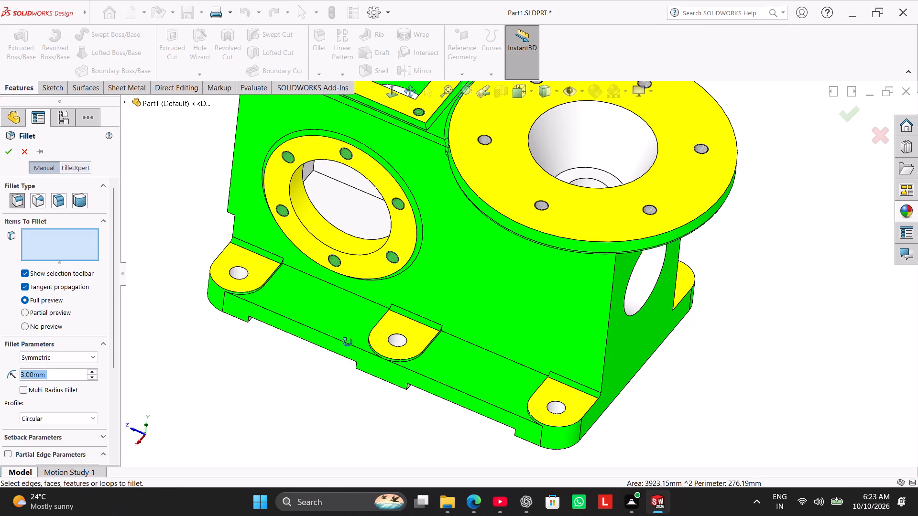
{"action": "middle_click_drag", "start_coordinate": [348, 342], "coordinate": [398, 120]}
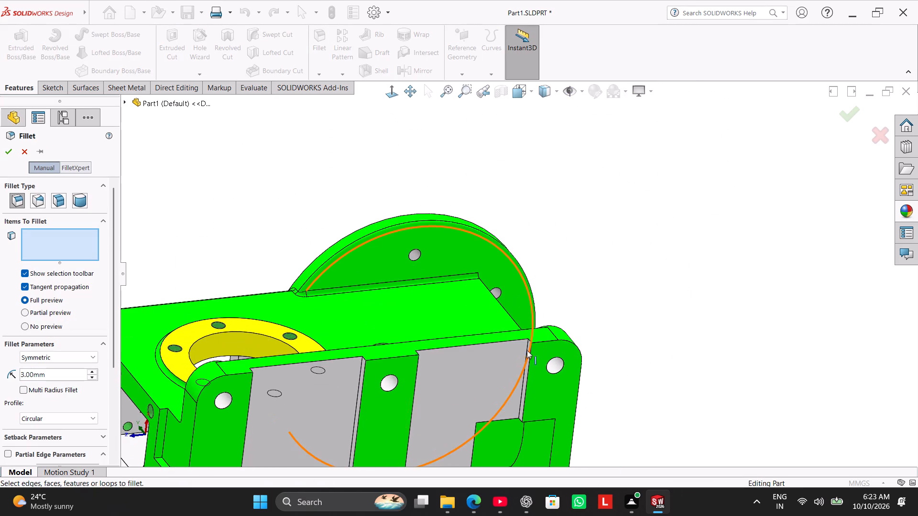
{"action": "scroll", "coordinate": [523, 371], "scroll_direction": "down", "scroll_amount": 4}
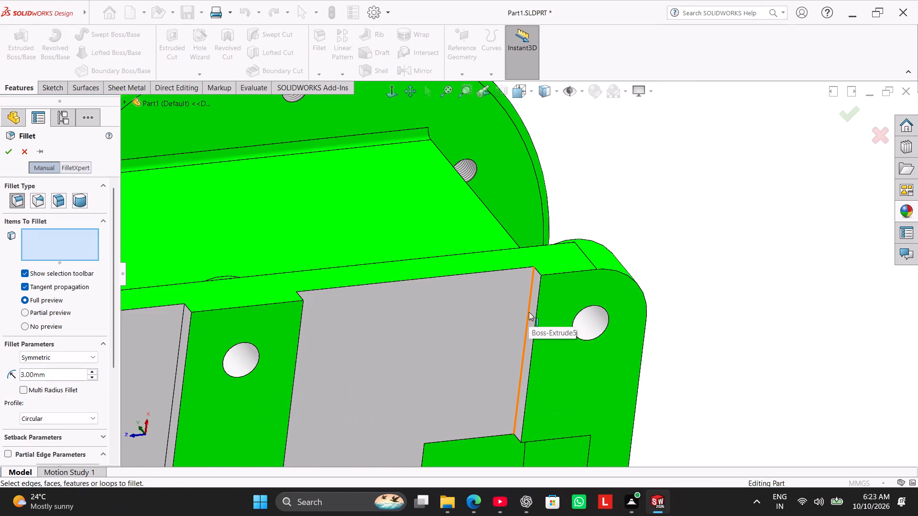
{"action": "left_click", "coordinate": [529, 312]}
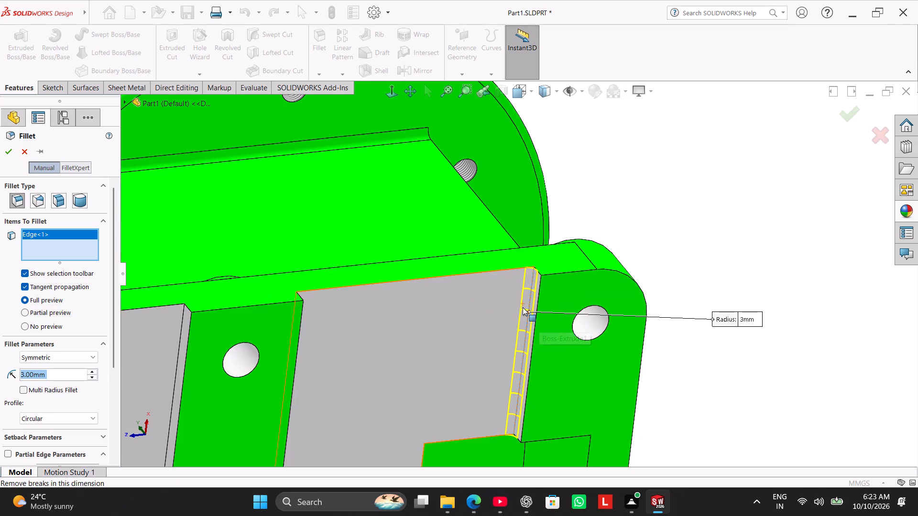
{"action": "scroll", "coordinate": [523, 307], "scroll_direction": "up", "scroll_amount": 6}
{"action": "scroll", "coordinate": [525, 418], "scroll_direction": "down", "scroll_amount": 3}
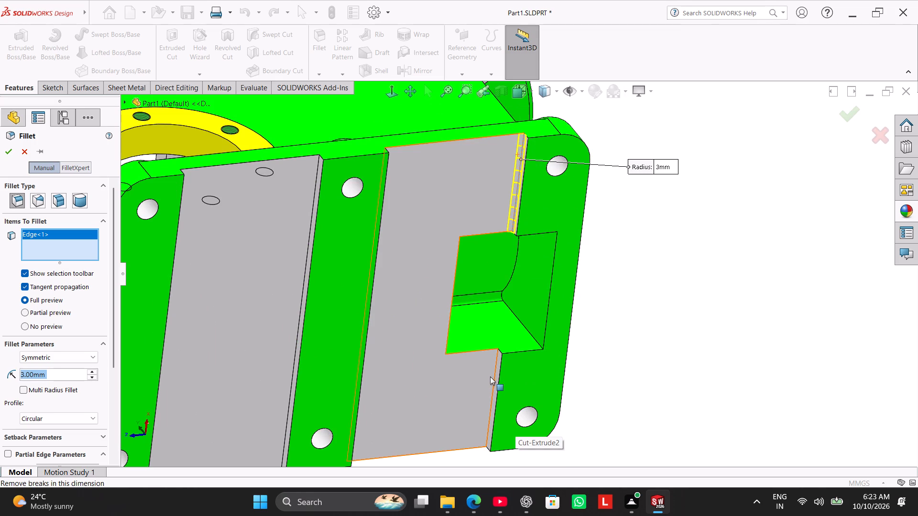
{"action": "left_click", "coordinate": [496, 373]}
{"action": "middle_click_drag", "start_coordinate": [331, 383], "coordinate": [298, 376]}
{"action": "middle_click_drag", "start_coordinate": [298, 376], "coordinate": [257, 366]}
{"action": "middle_click_drag", "start_coordinate": [389, 328], "coordinate": [363, 355]}
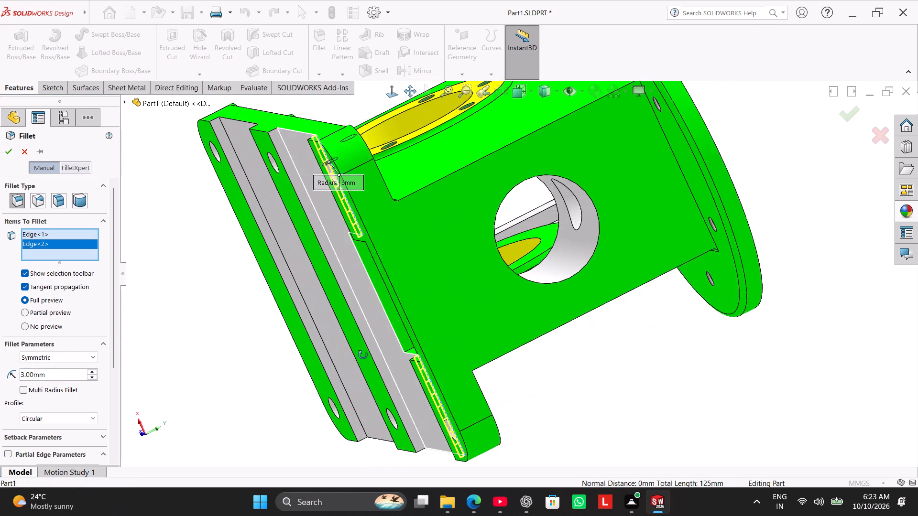
{"action": "middle_click_drag", "start_coordinate": [363, 355], "coordinate": [380, 358]}
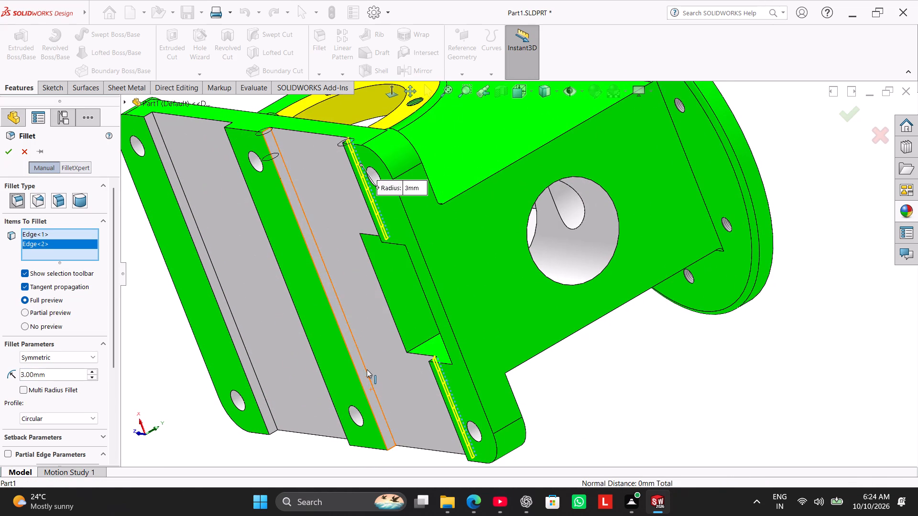
{"action": "left_click", "coordinate": [367, 369]}
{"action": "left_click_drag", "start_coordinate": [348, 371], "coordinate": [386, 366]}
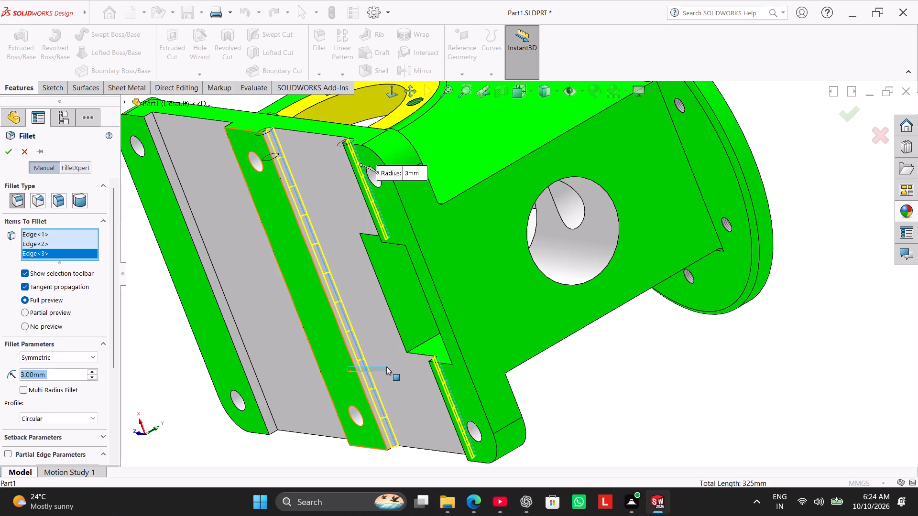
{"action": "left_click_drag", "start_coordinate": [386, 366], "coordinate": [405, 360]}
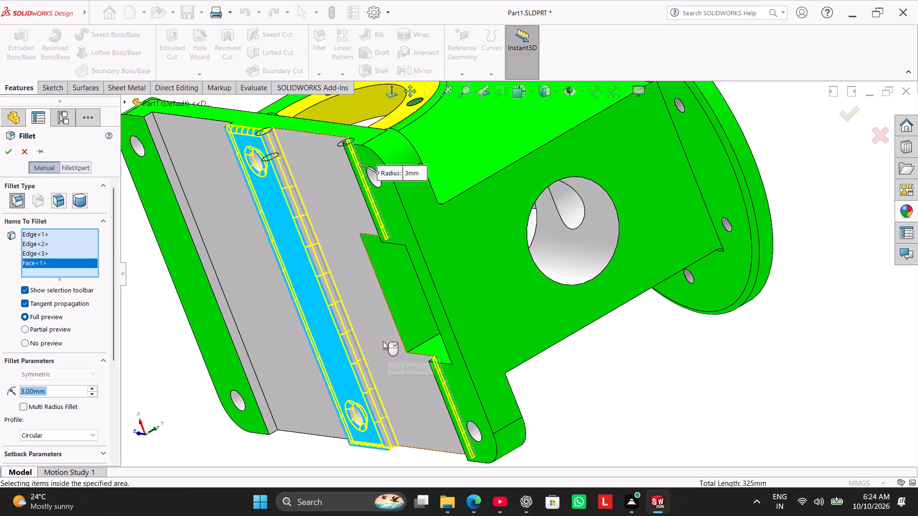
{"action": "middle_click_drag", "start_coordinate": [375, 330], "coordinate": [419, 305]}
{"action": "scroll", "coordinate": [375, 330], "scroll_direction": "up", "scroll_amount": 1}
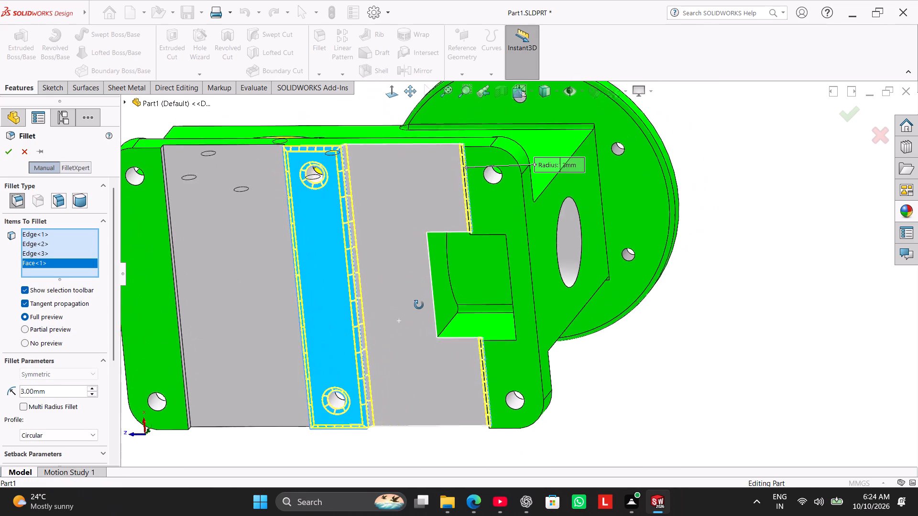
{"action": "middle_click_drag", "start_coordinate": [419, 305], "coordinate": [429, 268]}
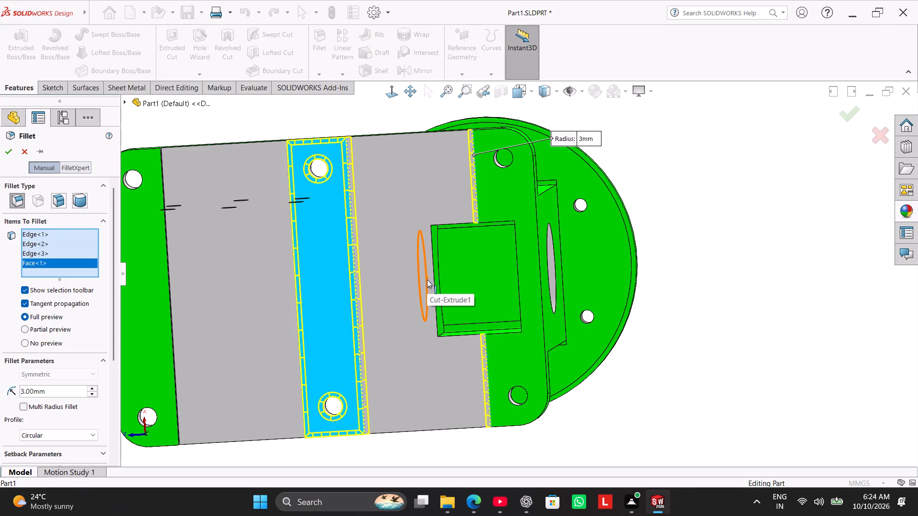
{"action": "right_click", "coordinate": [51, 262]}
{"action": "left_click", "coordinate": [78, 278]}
Add both long inner edges of the other underside recess to the 3 mm fillet.
{"action": "middle_click_drag", "start_coordinate": [277, 293], "coordinate": [335, 311]}
{"action": "left_click", "coordinate": [433, 311]}
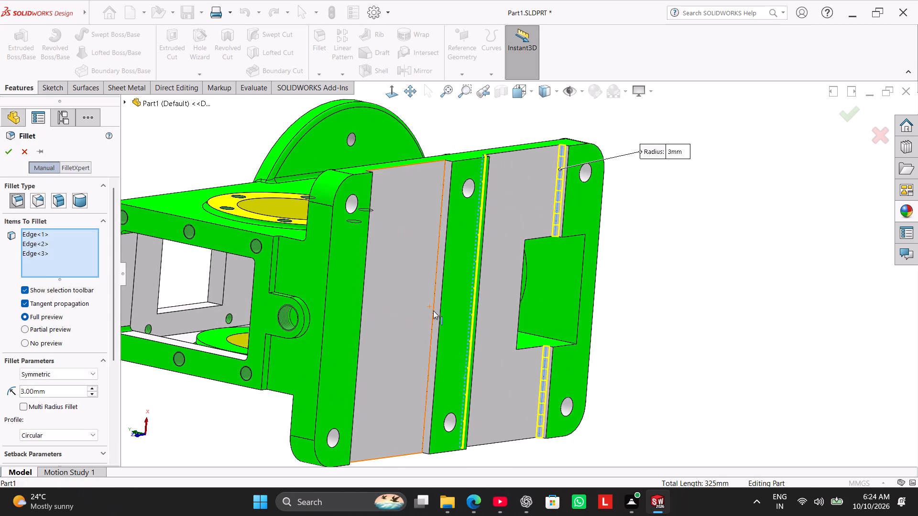
{"action": "middle_click_drag", "start_coordinate": [408, 323], "coordinate": [316, 319]}
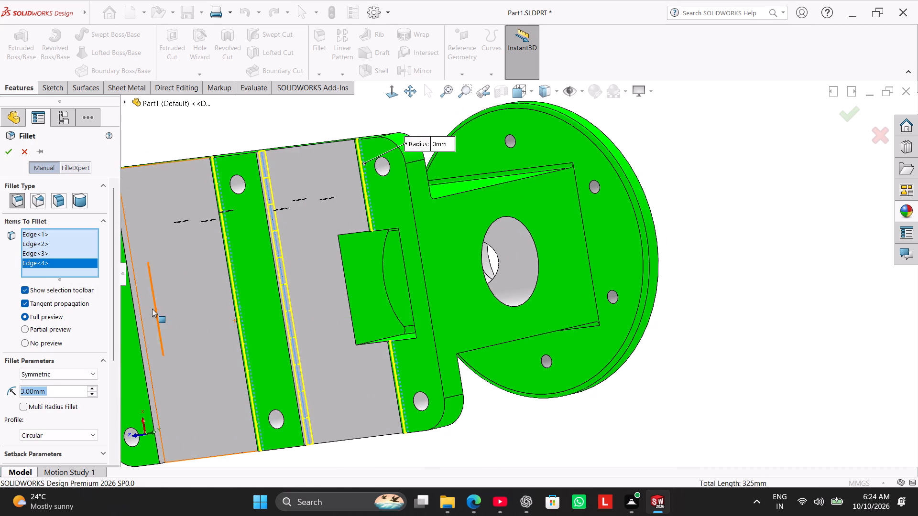
{"action": "left_click", "coordinate": [138, 294]}
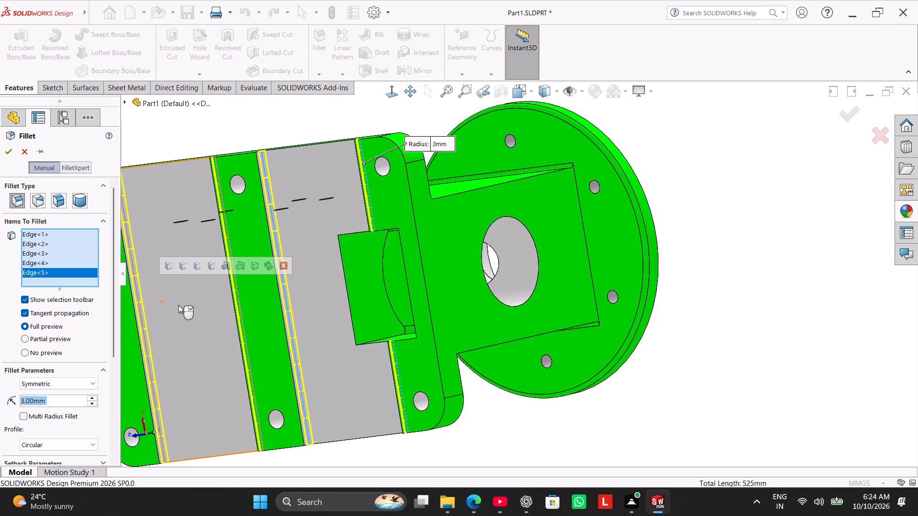
Add the two arc edges of the underside pocket to the 3 mm fillet and finish the feature.
{"action": "middle_click_drag", "start_coordinate": [191, 314], "coordinate": [232, 320]}
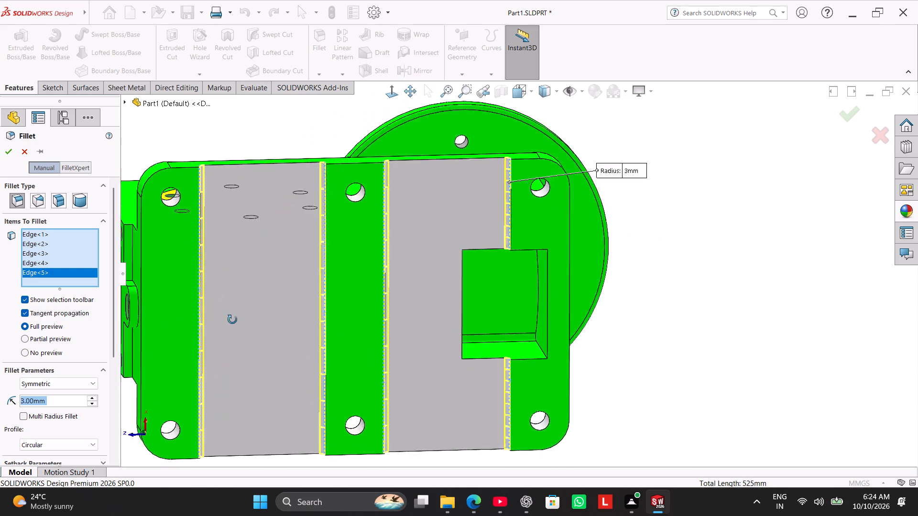
{"action": "middle_click_drag", "start_coordinate": [232, 320], "coordinate": [221, 233]}
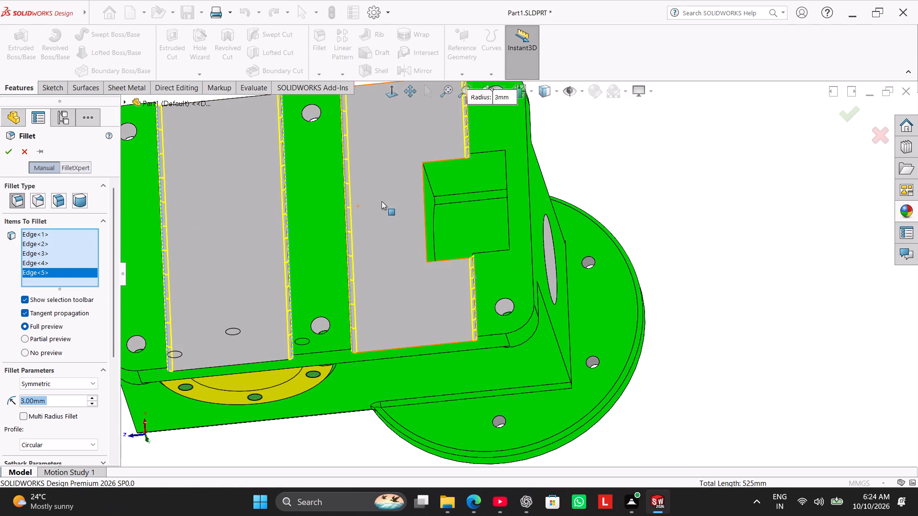
{"action": "left_click", "coordinate": [466, 194]}
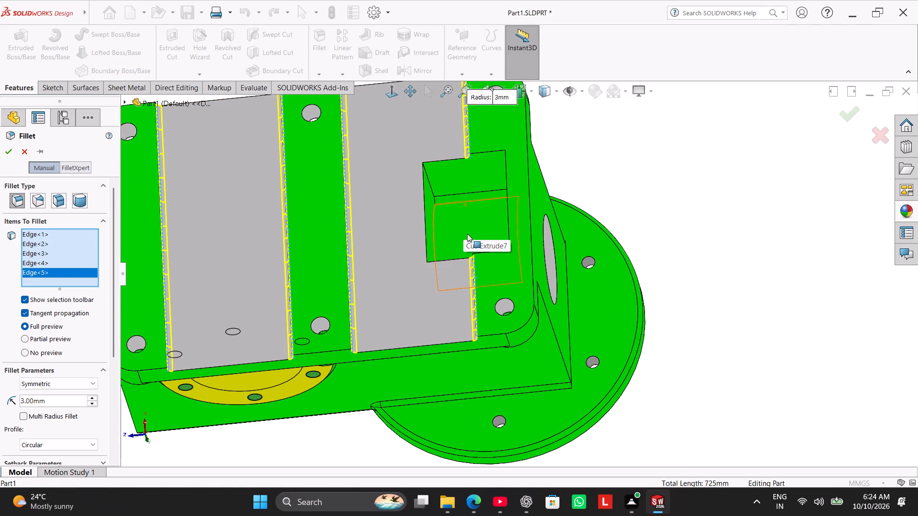
{"action": "left_click", "coordinate": [483, 200]}
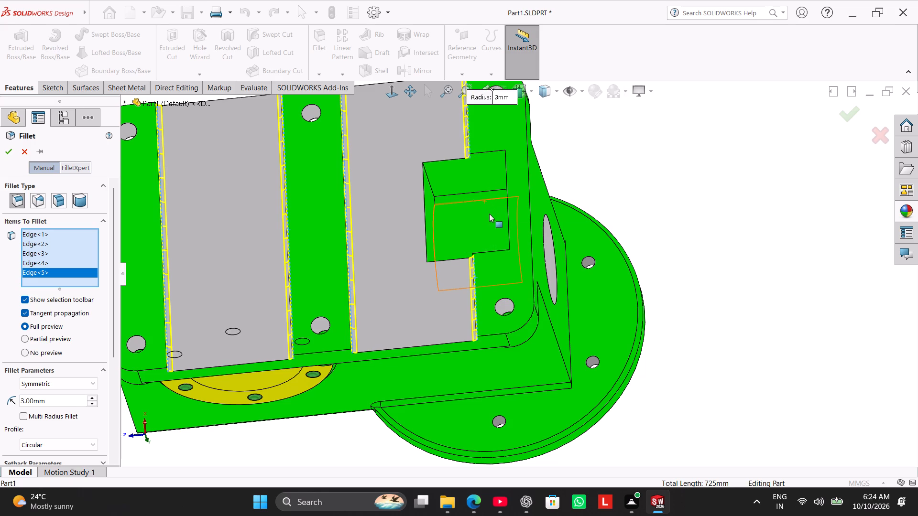
{"action": "left_click", "coordinate": [479, 192]}
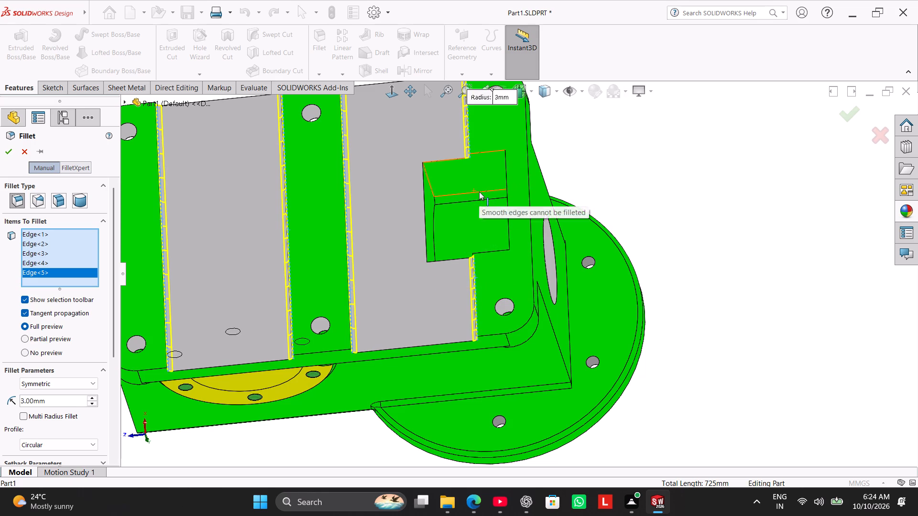
{"action": "middle_click_drag", "start_coordinate": [483, 203], "coordinate": [492, 290]}
{"action": "middle_click_drag", "start_coordinate": [463, 283], "coordinate": [429, 274]}
{"action": "left_click", "coordinate": [393, 264]}
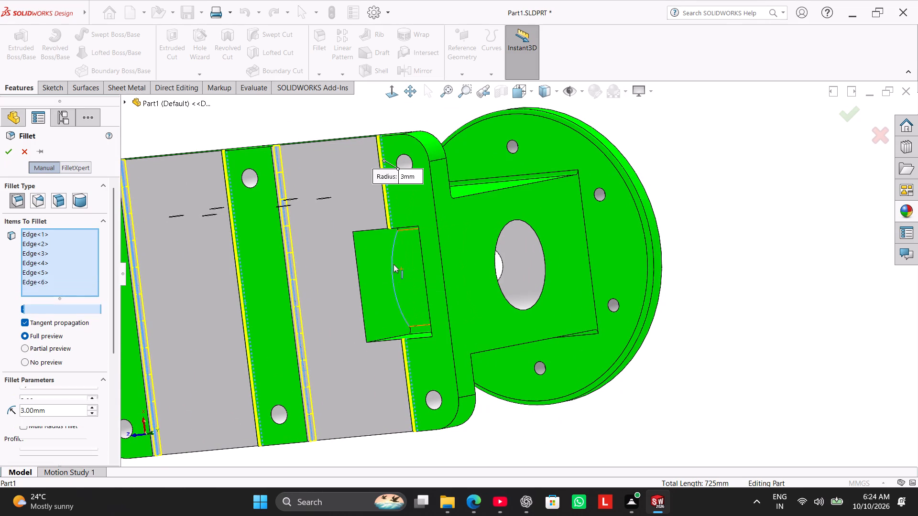
{"action": "middle_click_drag", "start_coordinate": [408, 271], "coordinate": [493, 247]}
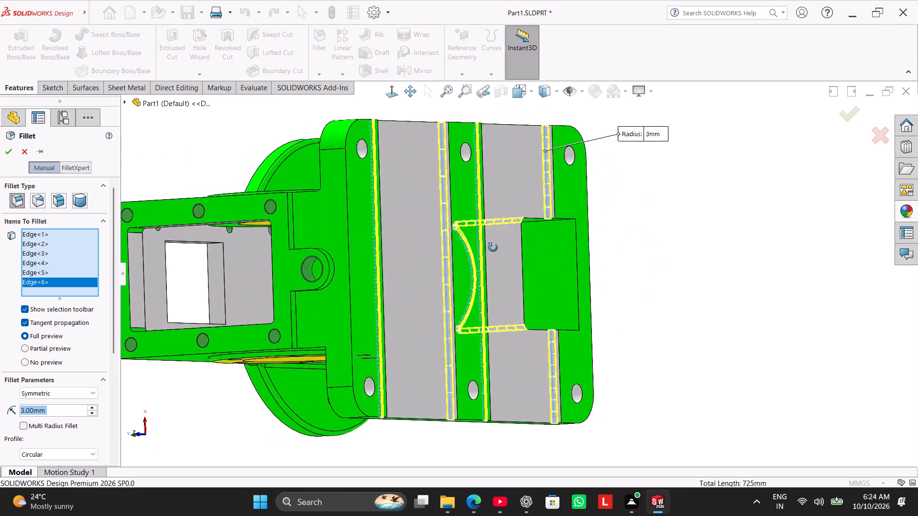
{"action": "middle_click_drag", "start_coordinate": [493, 247], "coordinate": [478, 255]}
{"action": "left_click", "coordinate": [540, 247]}
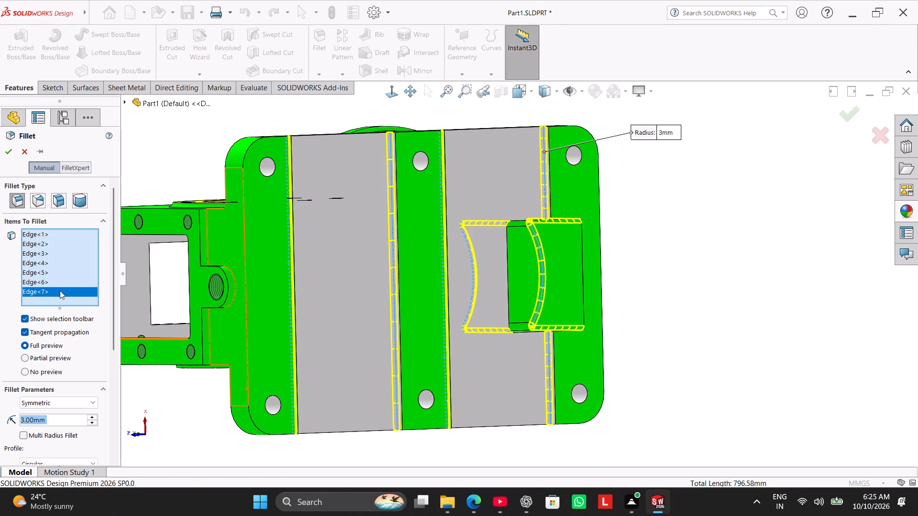
{"action": "left_click", "coordinate": [11, 146]}
Start an M10x1.0 bottoming tapped hole, 15 mm blind with 12 mm thread, positioned on the end face around the plain round bore.
{"action": "right_click_drag", "start_coordinate": [206, 370], "coordinate": [365, 292]}
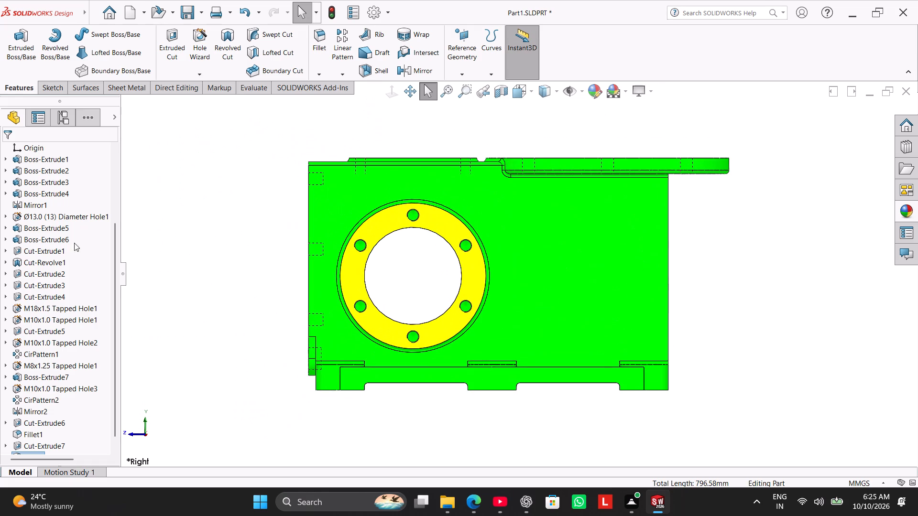
{"action": "left_click", "coordinate": [196, 48]}
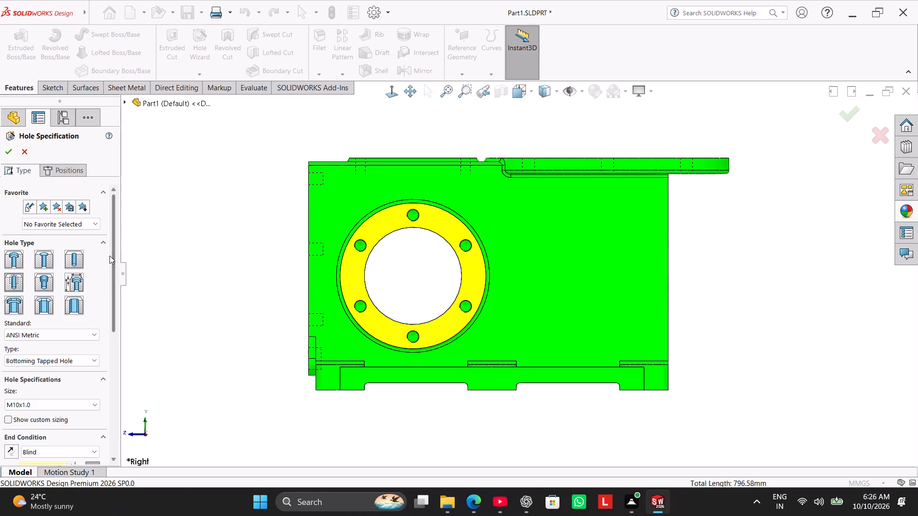
{"action": "left_click_drag", "start_coordinate": [114, 252], "coordinate": [132, 312]}
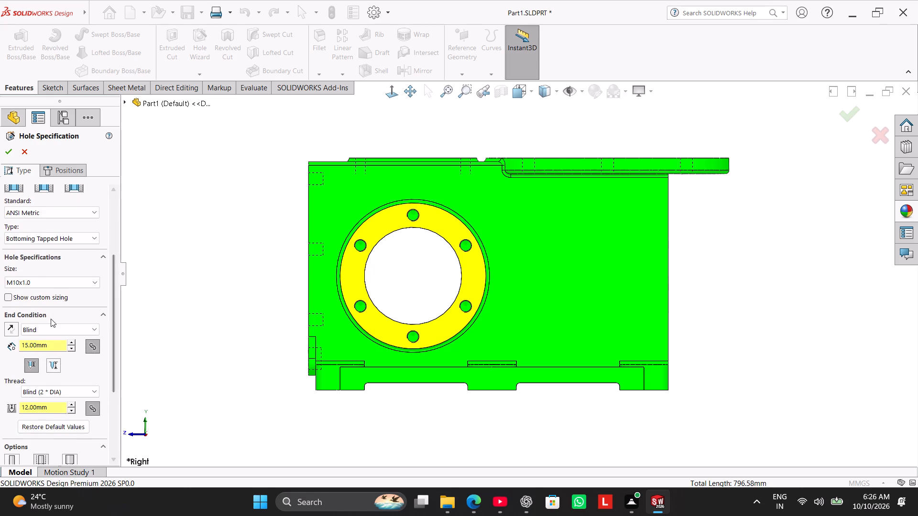
{"action": "double_click", "coordinate": [55, 348]}
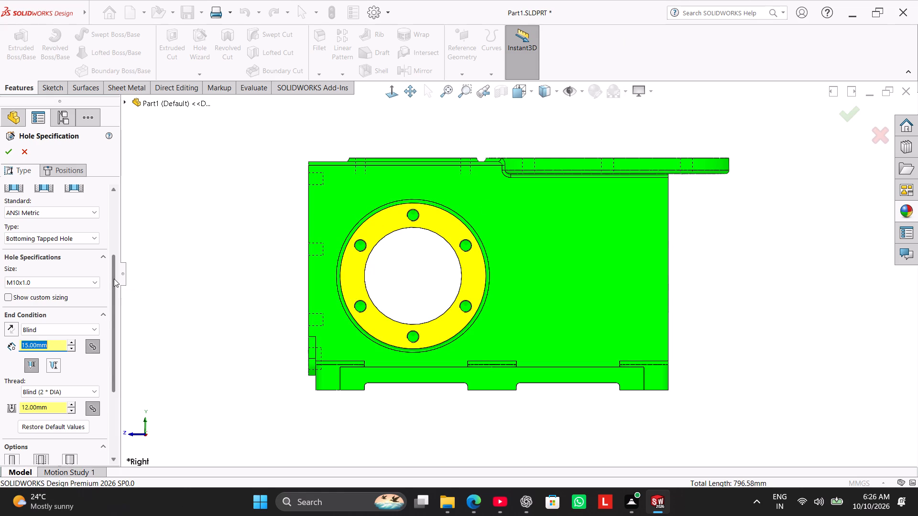
{"action": "left_click_drag", "start_coordinate": [114, 279], "coordinate": [104, 382]}
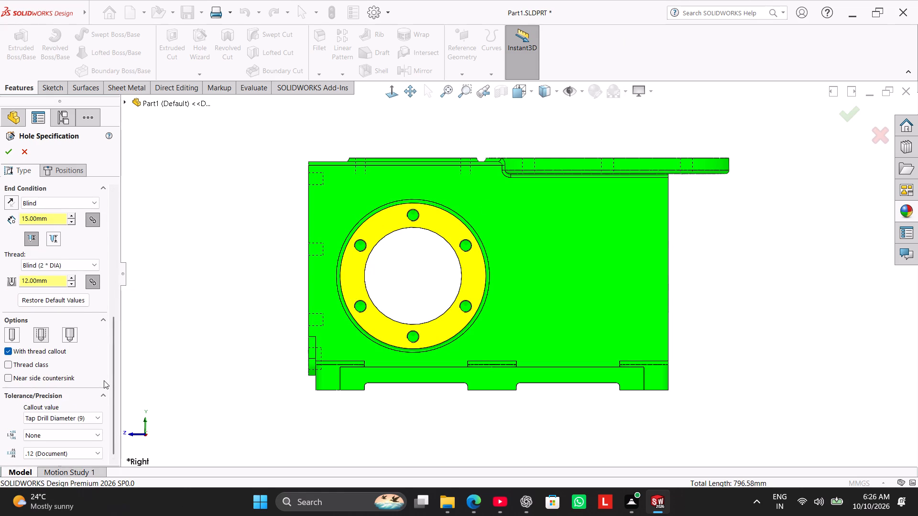
{"action": "left_click", "coordinate": [55, 166]}
{"action": "left_click", "coordinate": [68, 341]}
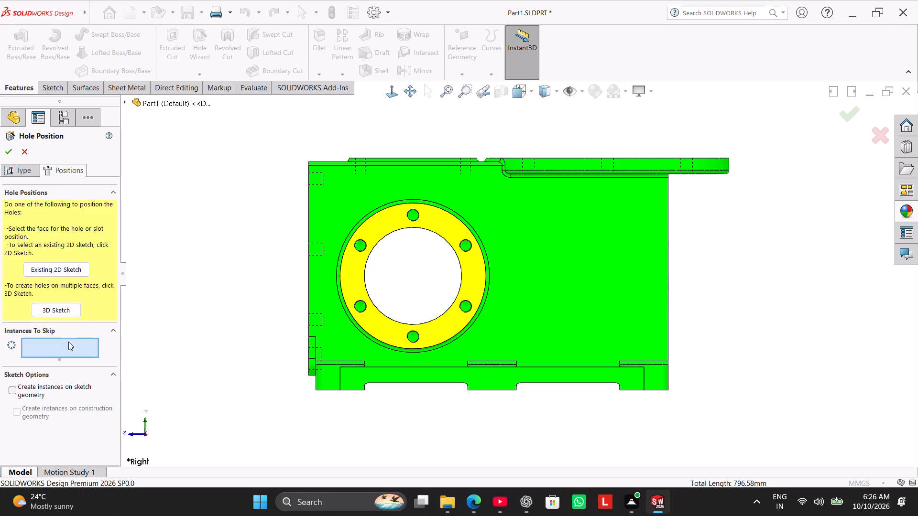
{"action": "middle_click_drag", "start_coordinate": [684, 290], "coordinate": [571, 297]}
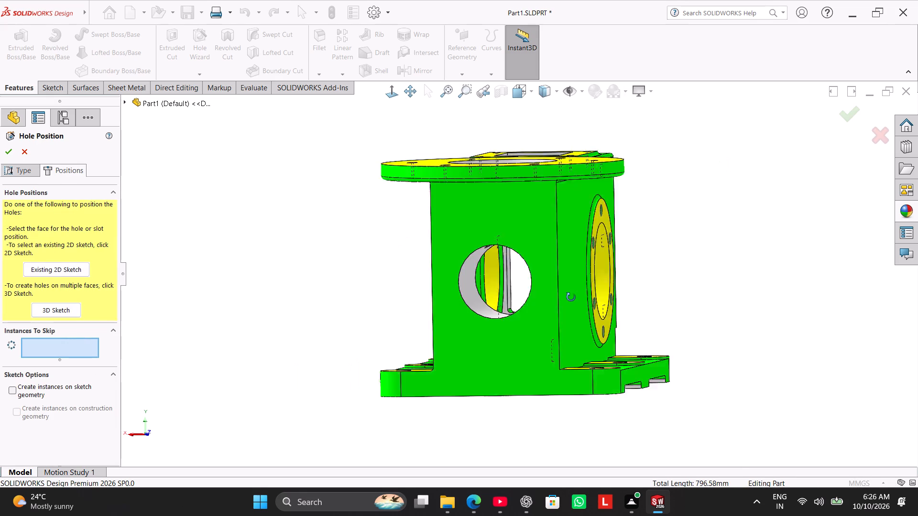
{"action": "middle_click_drag", "start_coordinate": [571, 297], "coordinate": [572, 302]}
{"action": "left_click", "coordinate": [480, 237]}
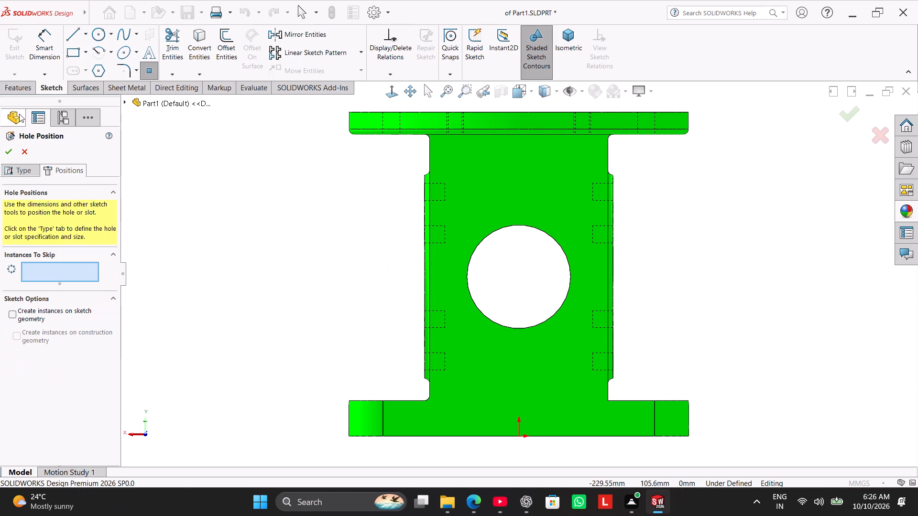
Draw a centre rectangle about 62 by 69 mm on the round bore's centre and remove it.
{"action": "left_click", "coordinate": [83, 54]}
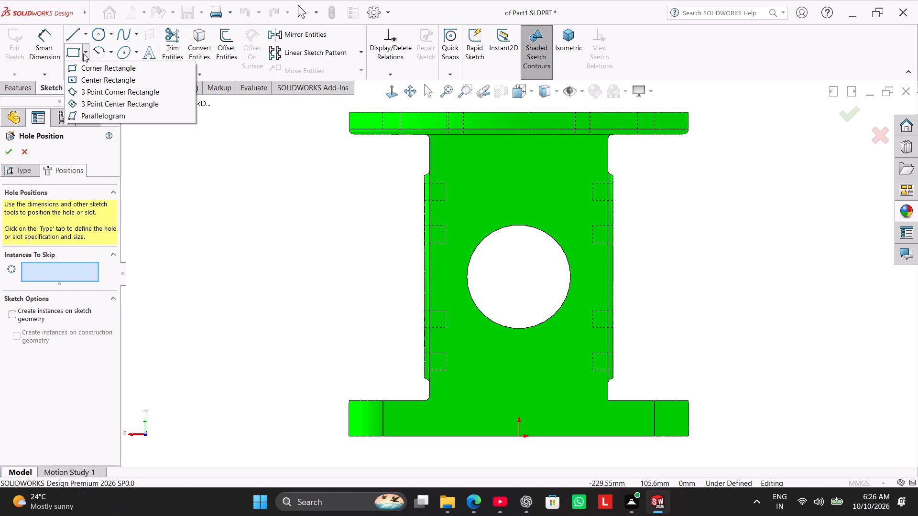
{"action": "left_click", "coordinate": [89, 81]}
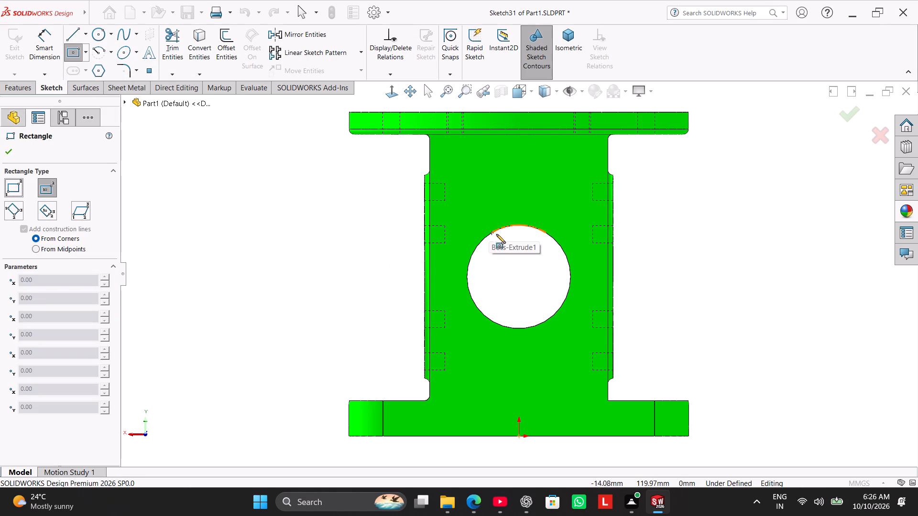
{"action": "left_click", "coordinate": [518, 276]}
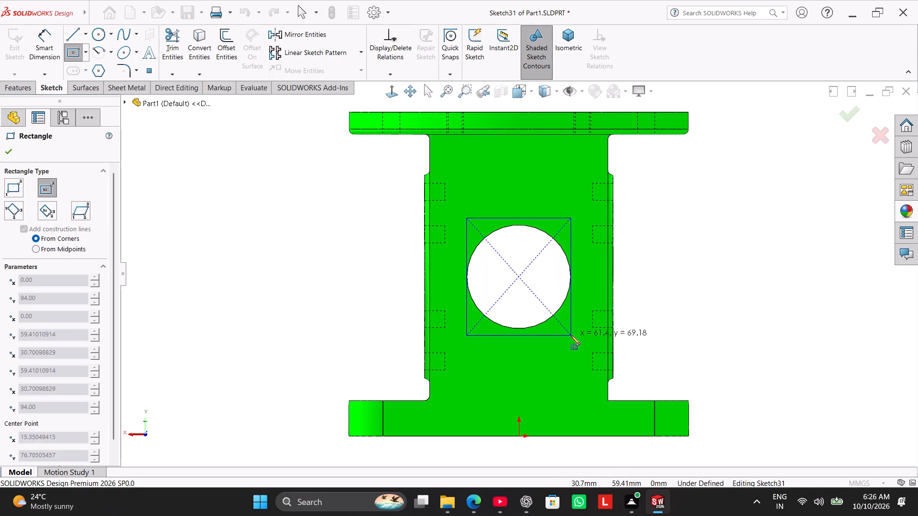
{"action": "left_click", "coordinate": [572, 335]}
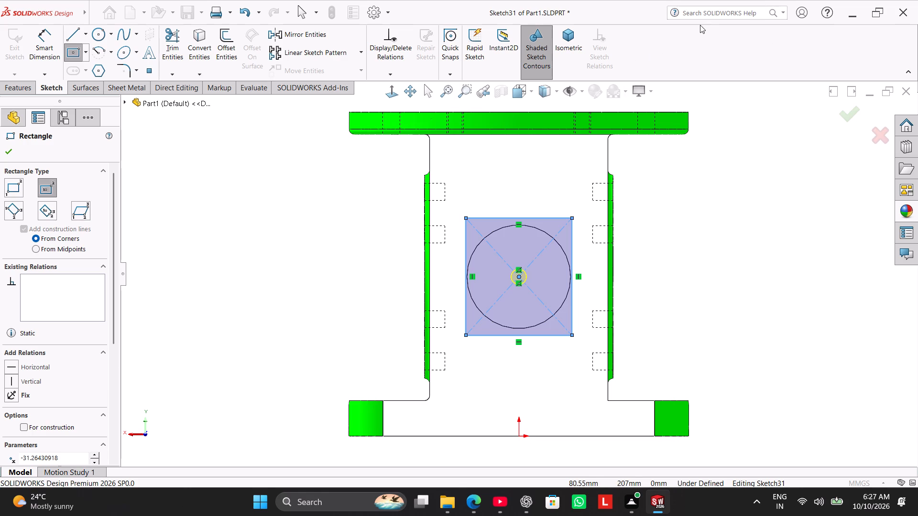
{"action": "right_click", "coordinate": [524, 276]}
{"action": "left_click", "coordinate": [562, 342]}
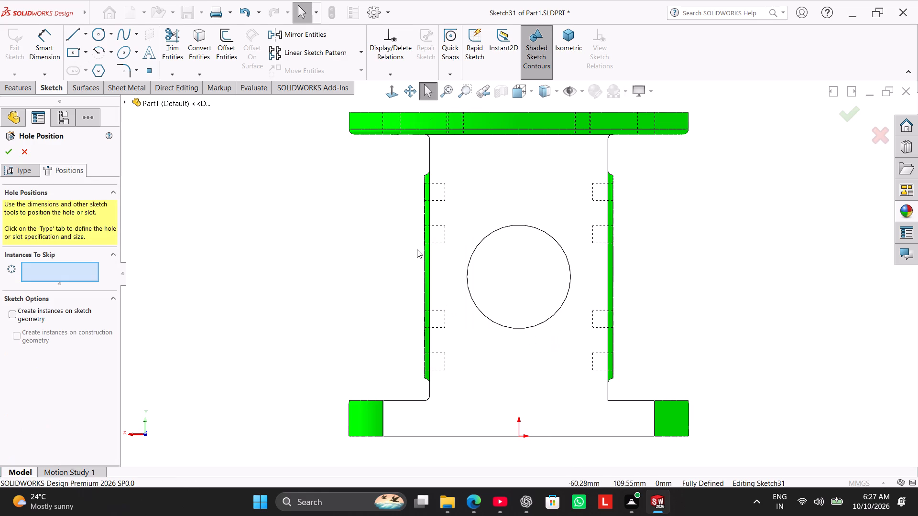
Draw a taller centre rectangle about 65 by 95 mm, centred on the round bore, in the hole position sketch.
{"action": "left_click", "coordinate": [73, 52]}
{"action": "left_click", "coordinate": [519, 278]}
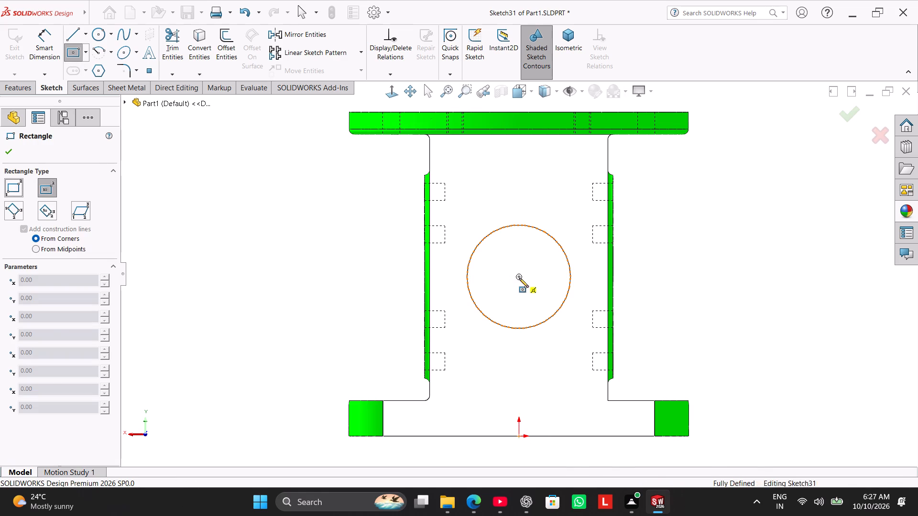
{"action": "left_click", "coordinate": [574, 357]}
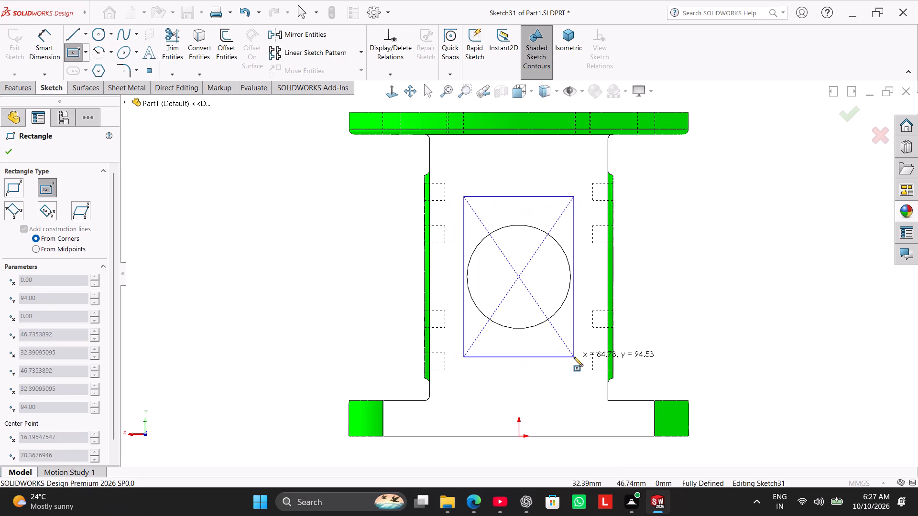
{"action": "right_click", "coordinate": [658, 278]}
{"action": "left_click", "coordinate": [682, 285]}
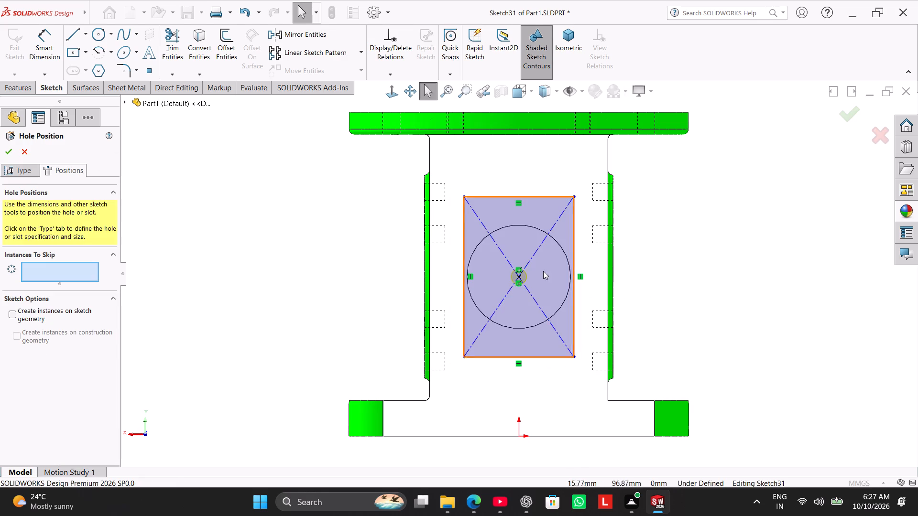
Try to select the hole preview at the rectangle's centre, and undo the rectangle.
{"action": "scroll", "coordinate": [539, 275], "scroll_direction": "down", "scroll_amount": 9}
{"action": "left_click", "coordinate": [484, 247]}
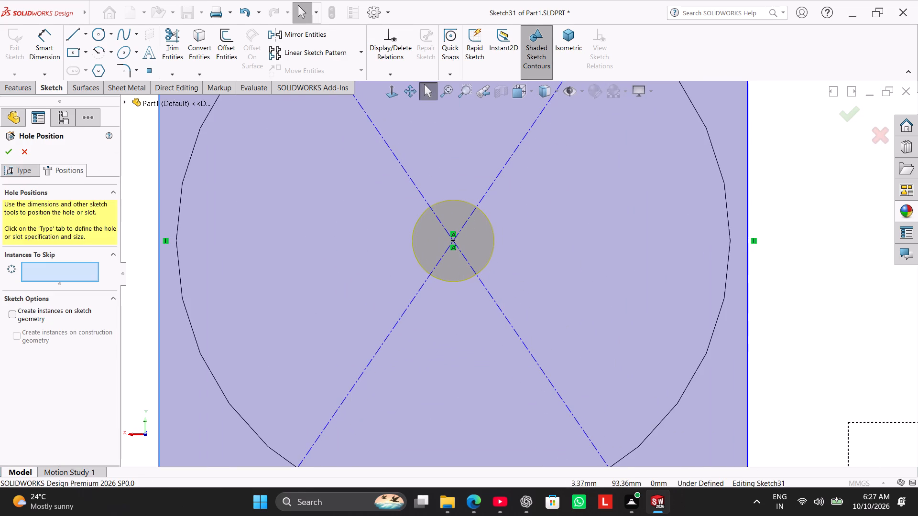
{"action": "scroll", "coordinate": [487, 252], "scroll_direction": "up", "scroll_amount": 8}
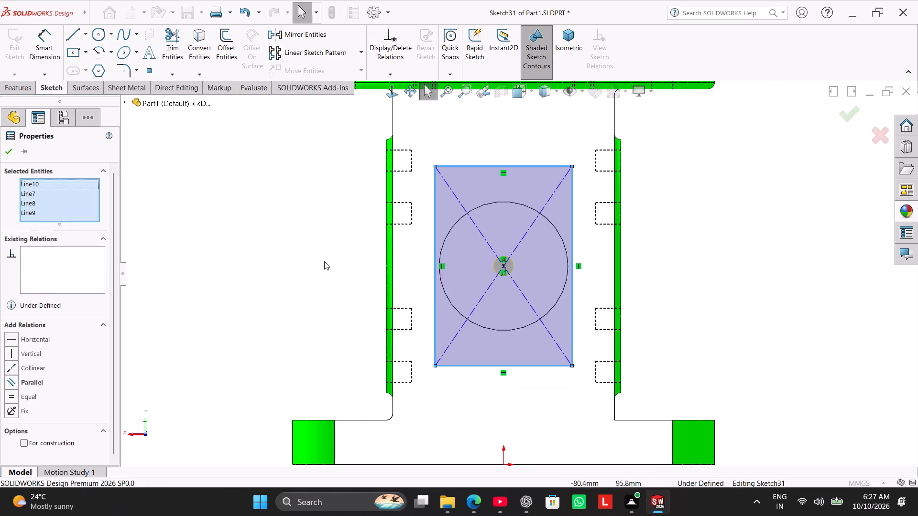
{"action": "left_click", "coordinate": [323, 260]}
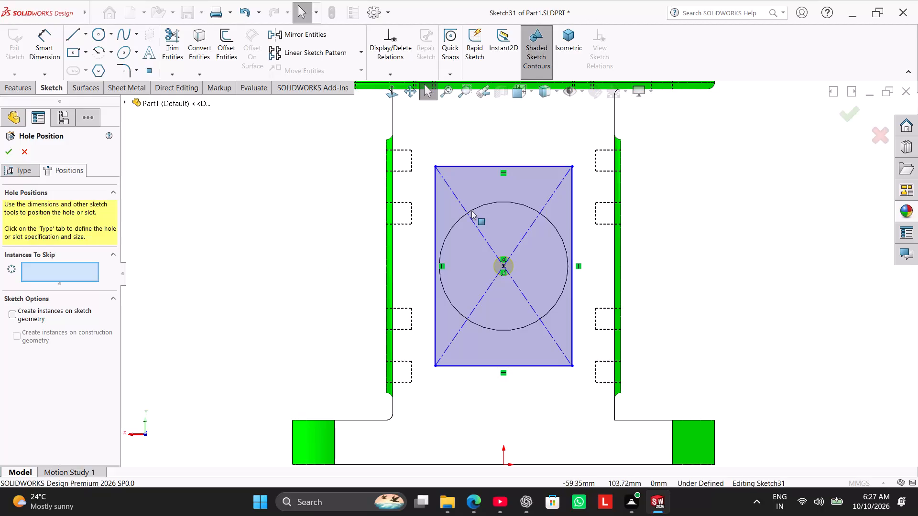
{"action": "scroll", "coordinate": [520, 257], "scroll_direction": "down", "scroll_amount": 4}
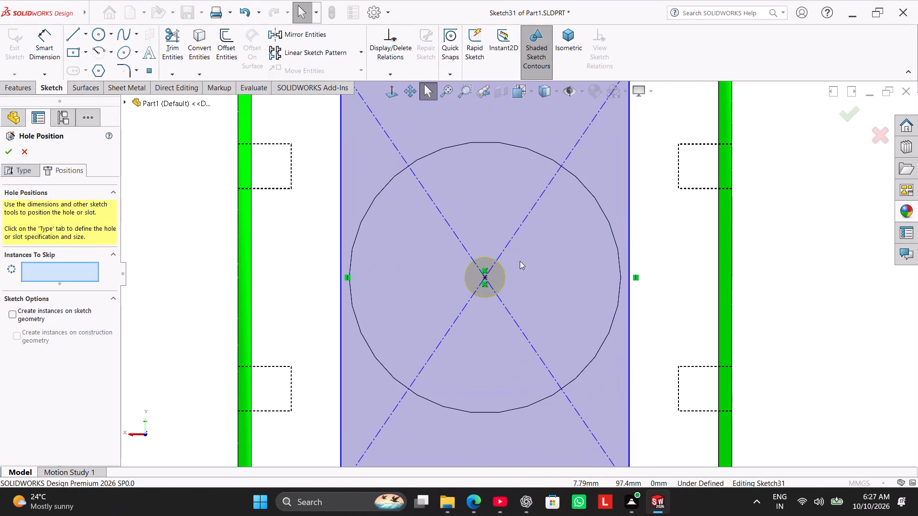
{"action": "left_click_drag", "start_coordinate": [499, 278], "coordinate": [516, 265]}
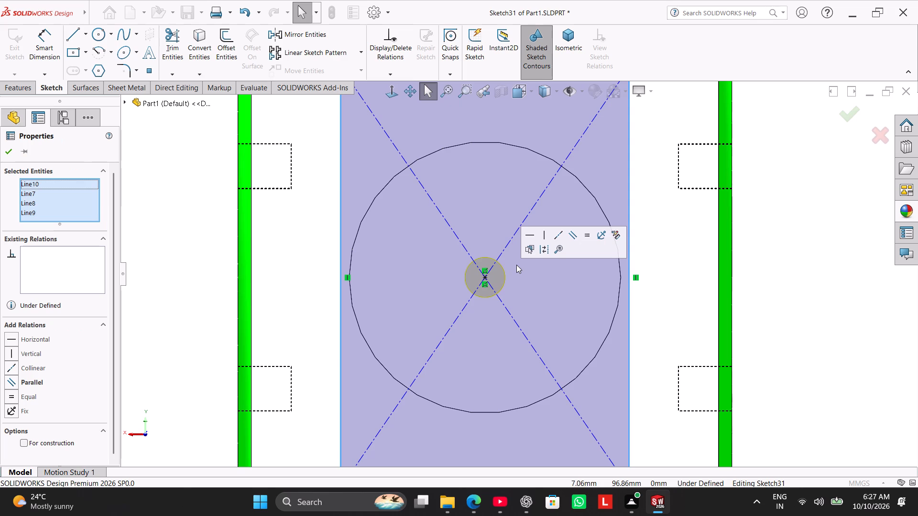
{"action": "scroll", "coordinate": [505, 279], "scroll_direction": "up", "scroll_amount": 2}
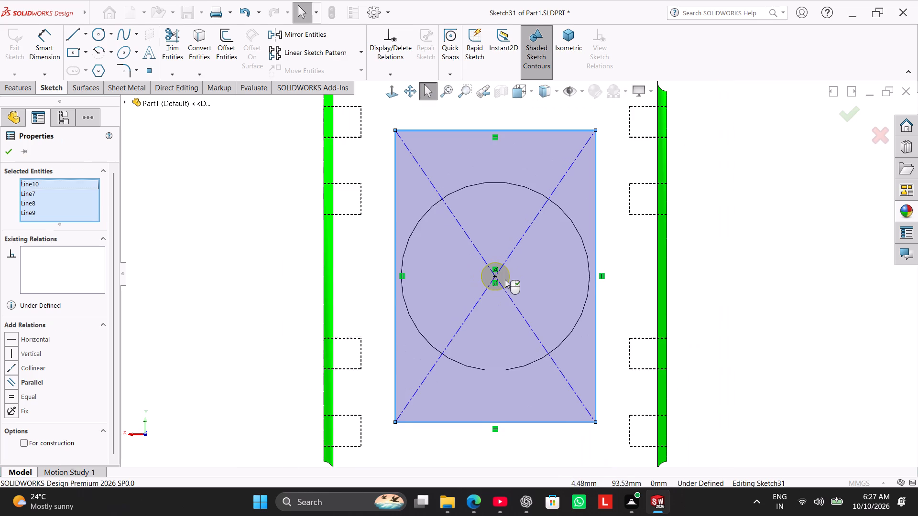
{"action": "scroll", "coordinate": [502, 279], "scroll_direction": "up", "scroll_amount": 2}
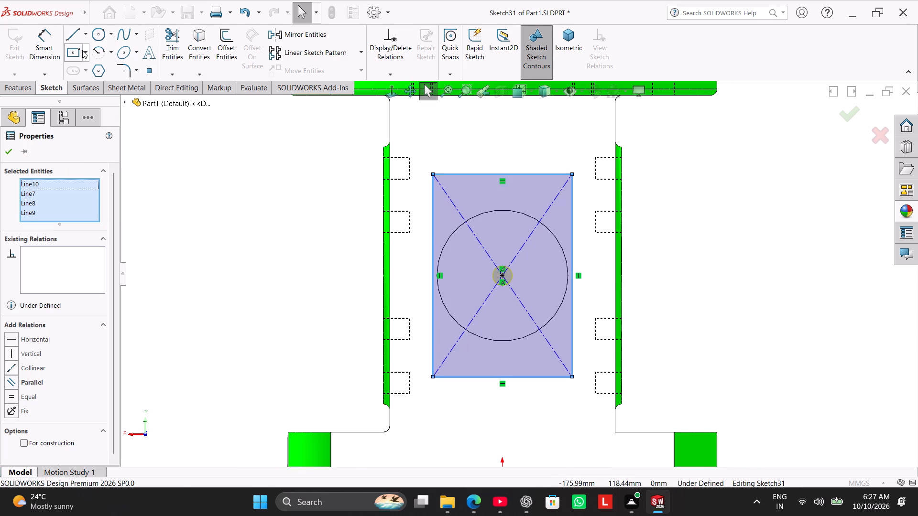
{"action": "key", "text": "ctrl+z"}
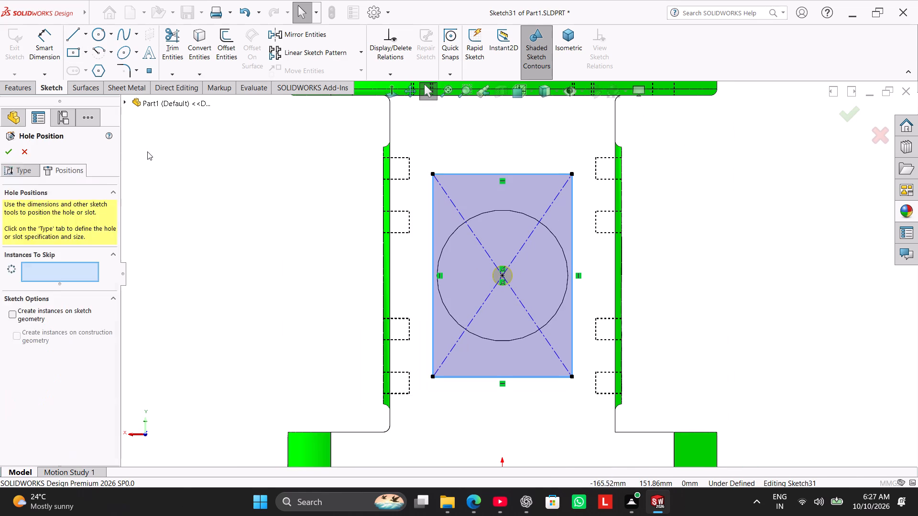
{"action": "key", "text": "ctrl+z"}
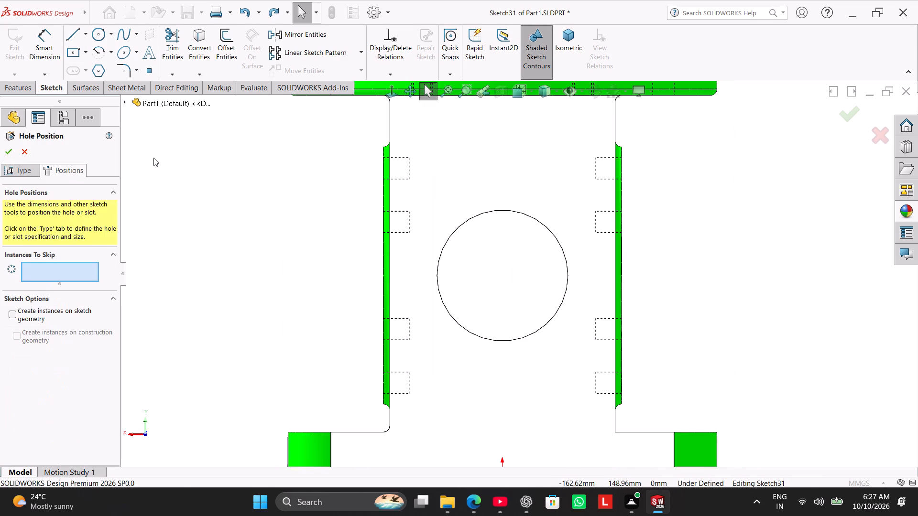
Draw a corner rectangle about 63 by 81 mm around the round bore in the hole position sketch.
{"action": "left_click", "coordinate": [75, 50]}
{"action": "left_click", "coordinate": [86, 54]}
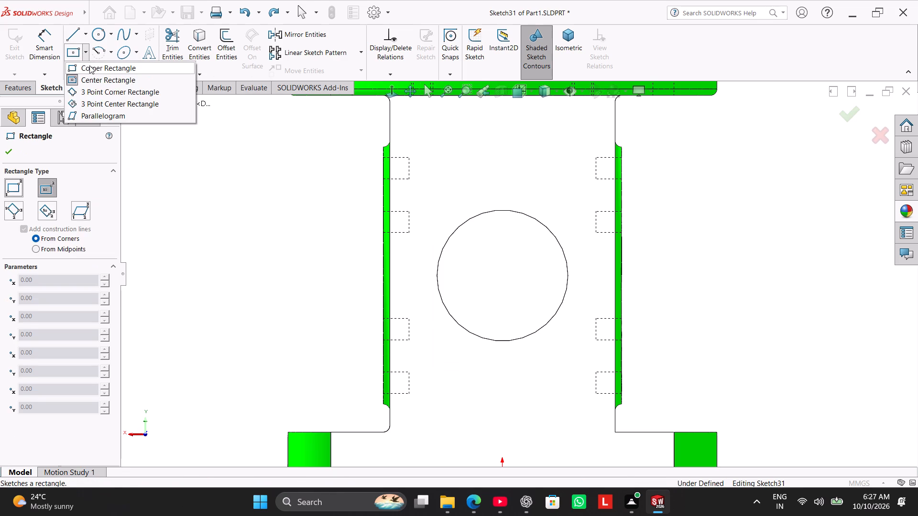
{"action": "left_click", "coordinate": [90, 66]}
{"action": "left_click", "coordinate": [437, 193]}
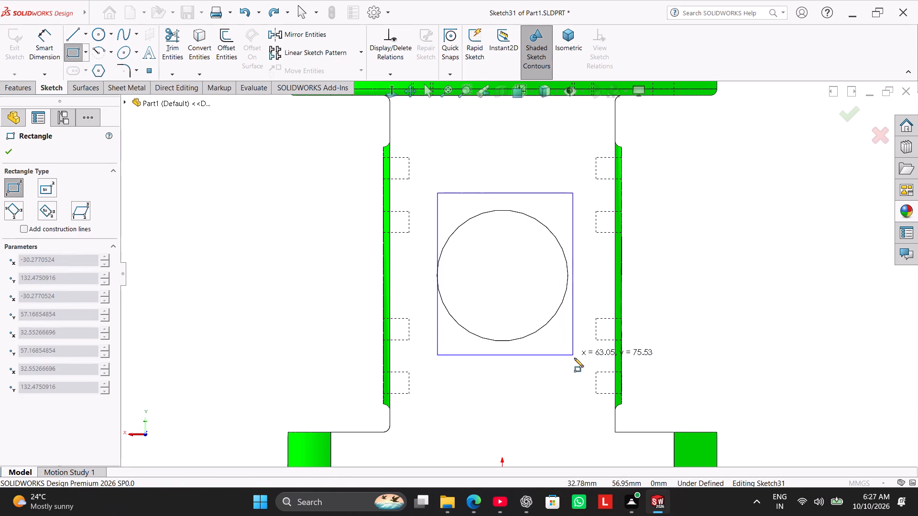
{"action": "left_click", "coordinate": [573, 366]}
{"action": "right_click", "coordinate": [671, 237]}
{"action": "left_click", "coordinate": [700, 247]}
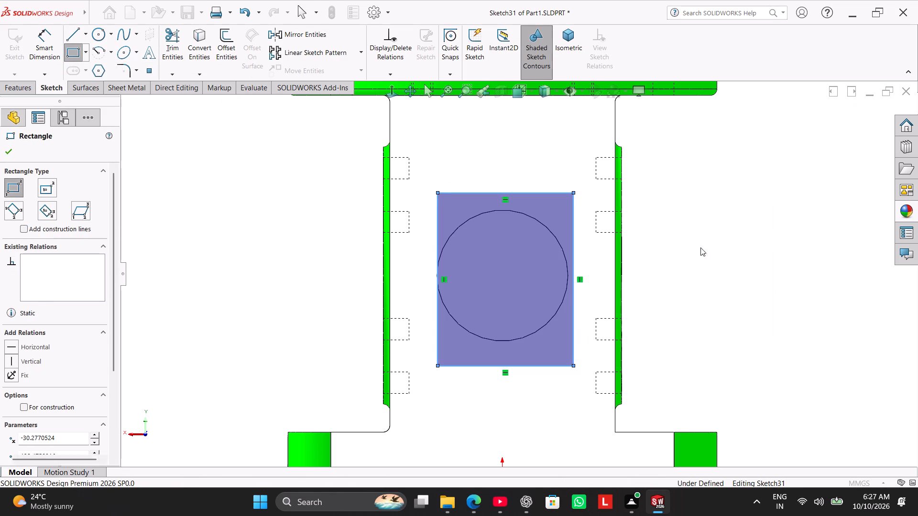
Add a vertical relation between the midpoint of the rectangle's bottom edge and the origin.
{"action": "scroll", "coordinate": [623, 392], "scroll_direction": "up", "scroll_amount": 3}
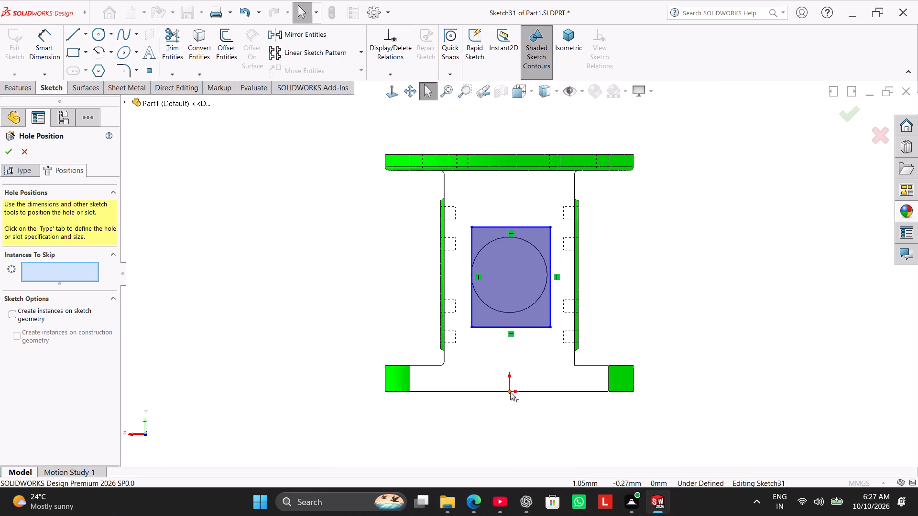
{"action": "left_click", "coordinate": [510, 392], "text": "ctrl"}
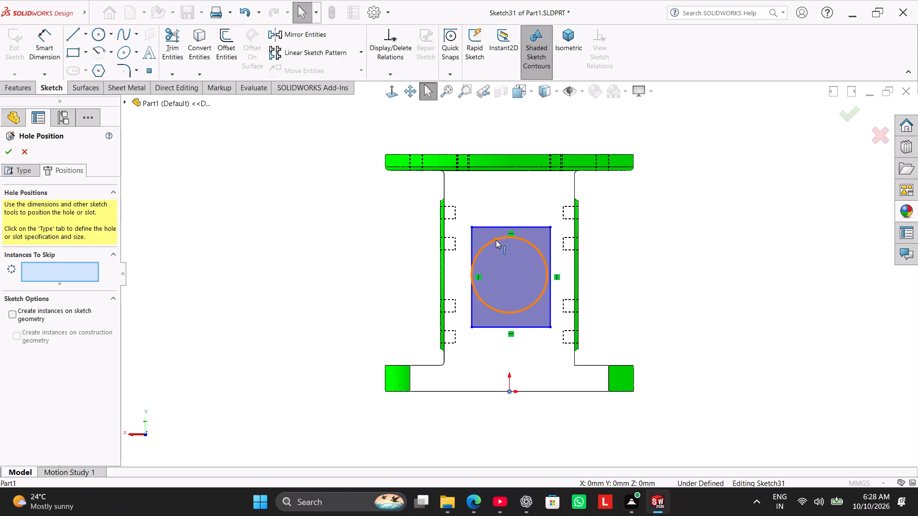
{"action": "left_click", "coordinate": [508, 278], "text": "ctrl"}
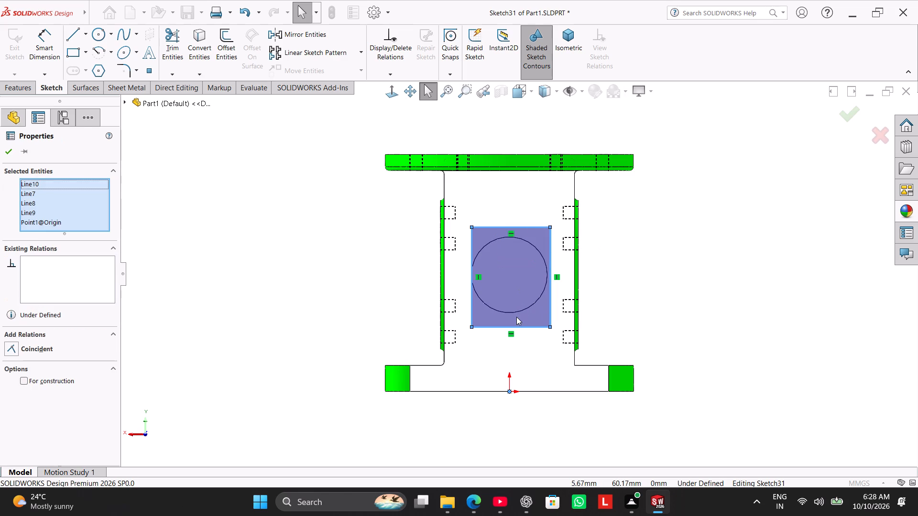
{"action": "scroll", "coordinate": [522, 326], "scroll_direction": "down", "scroll_amount": 3}
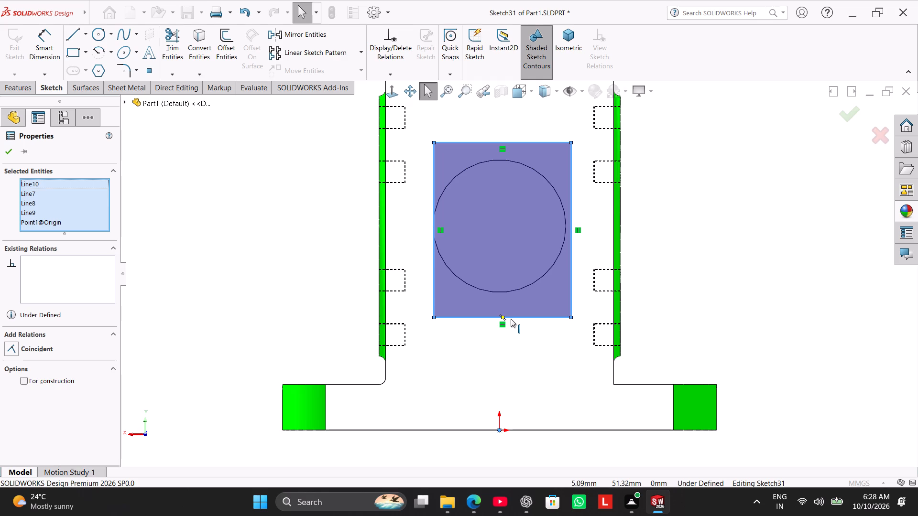
{"action": "left_click", "coordinate": [504, 316], "text": "ctrl"}
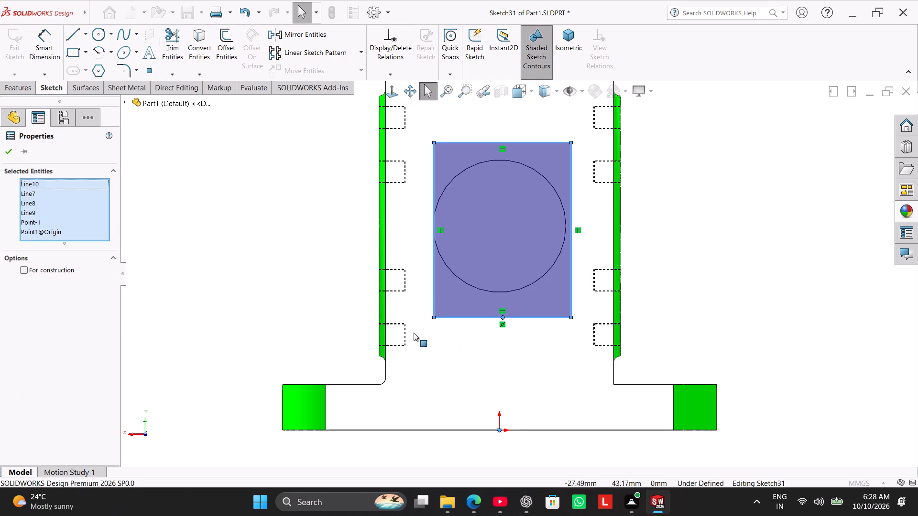
{"action": "left_click", "coordinate": [264, 306]}
{"action": "left_click", "coordinate": [501, 429], "text": "ctrl"}
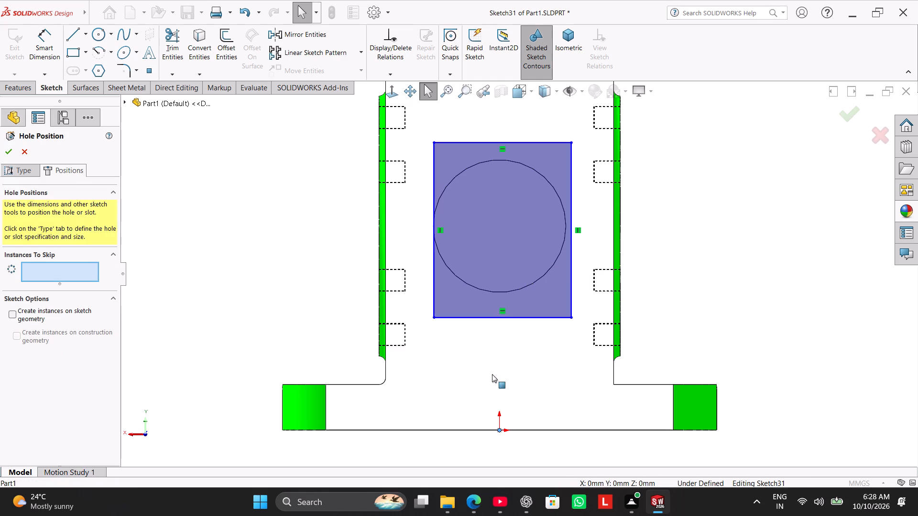
{"action": "left_click", "coordinate": [504, 318], "text": "ctrl"}
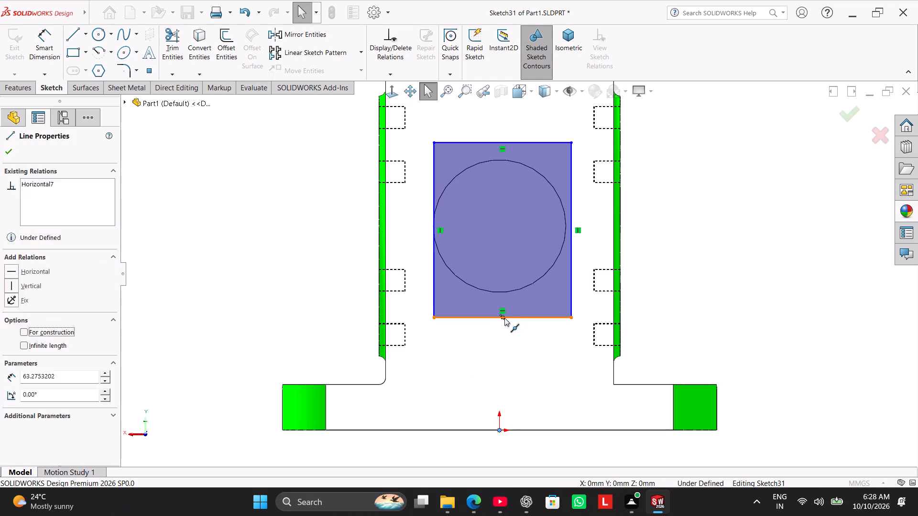
{"action": "left_click", "coordinate": [36, 335]}
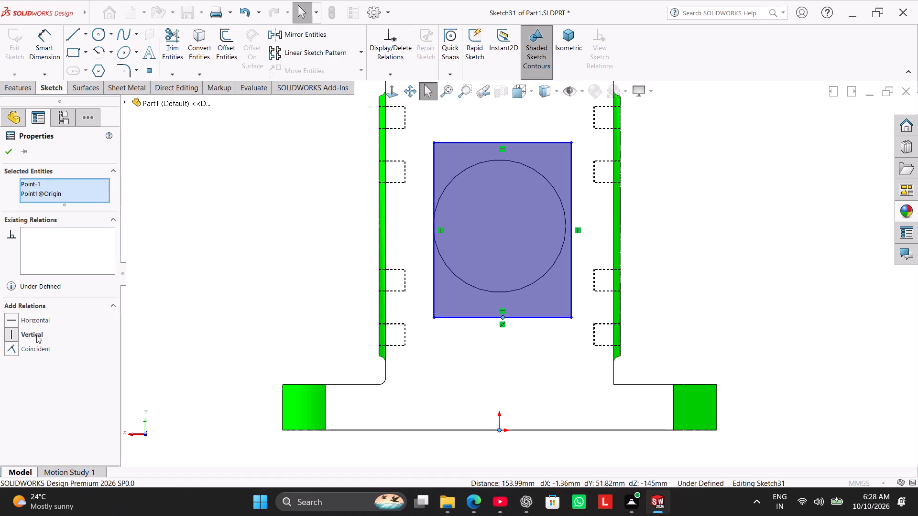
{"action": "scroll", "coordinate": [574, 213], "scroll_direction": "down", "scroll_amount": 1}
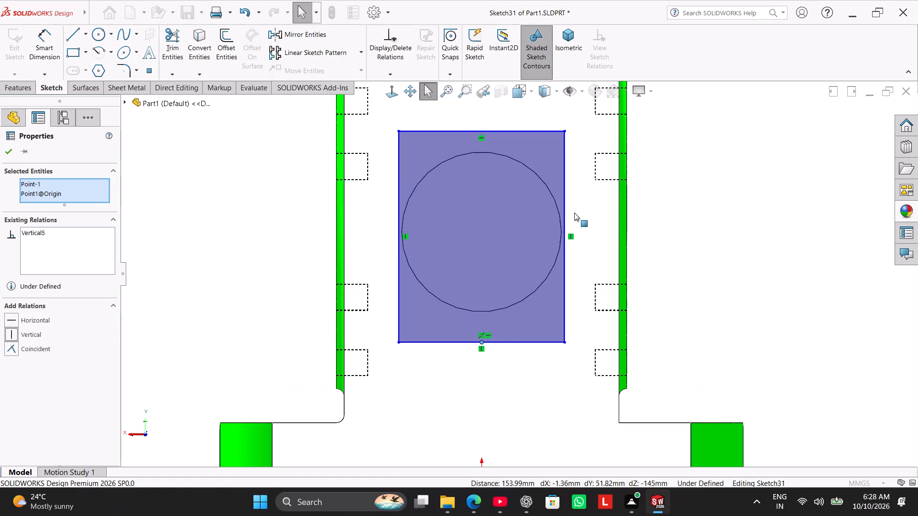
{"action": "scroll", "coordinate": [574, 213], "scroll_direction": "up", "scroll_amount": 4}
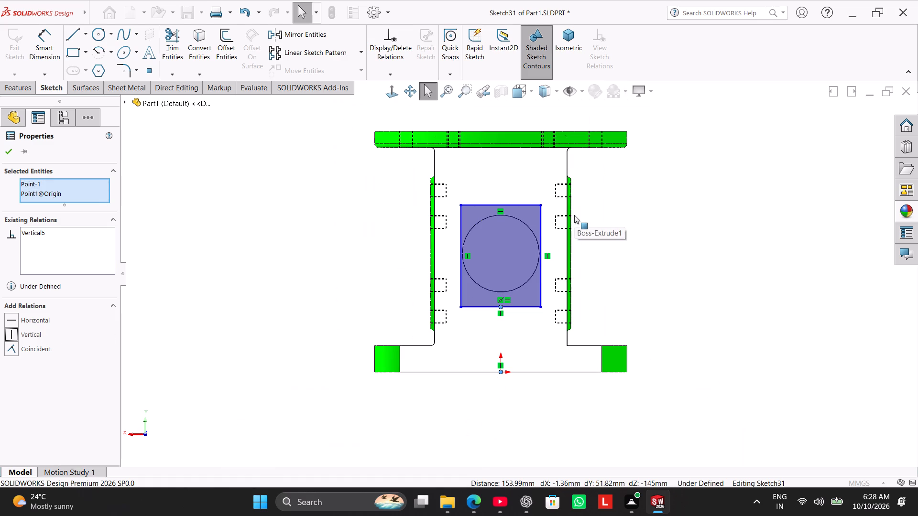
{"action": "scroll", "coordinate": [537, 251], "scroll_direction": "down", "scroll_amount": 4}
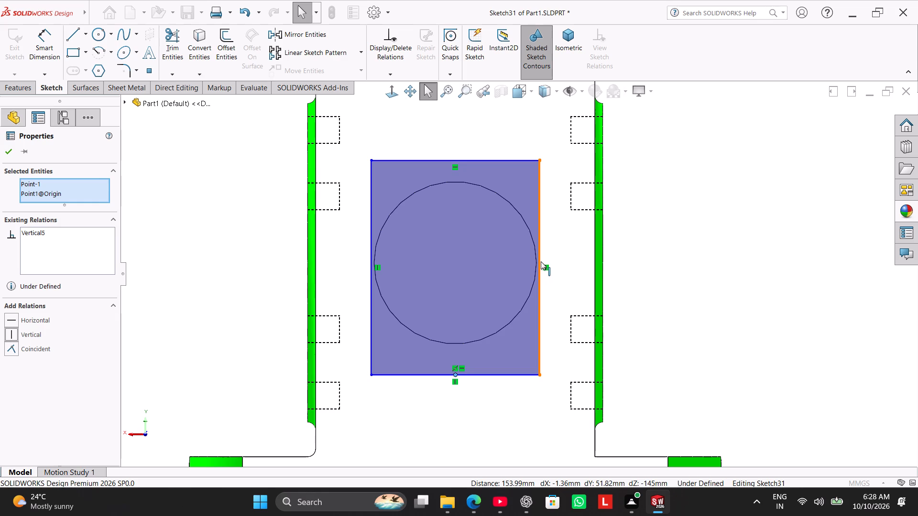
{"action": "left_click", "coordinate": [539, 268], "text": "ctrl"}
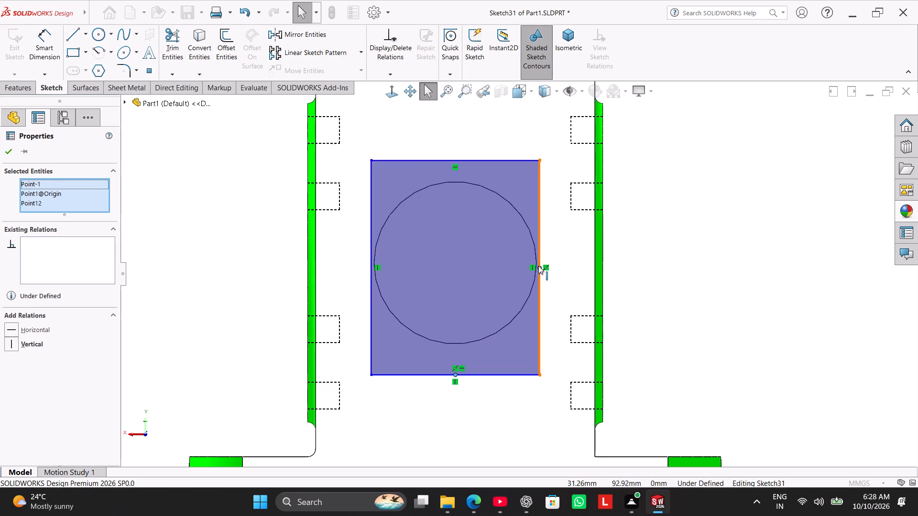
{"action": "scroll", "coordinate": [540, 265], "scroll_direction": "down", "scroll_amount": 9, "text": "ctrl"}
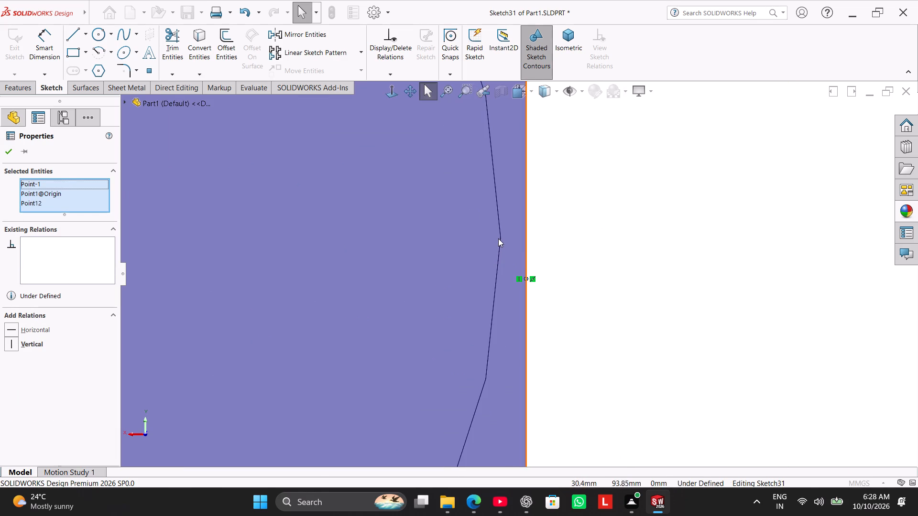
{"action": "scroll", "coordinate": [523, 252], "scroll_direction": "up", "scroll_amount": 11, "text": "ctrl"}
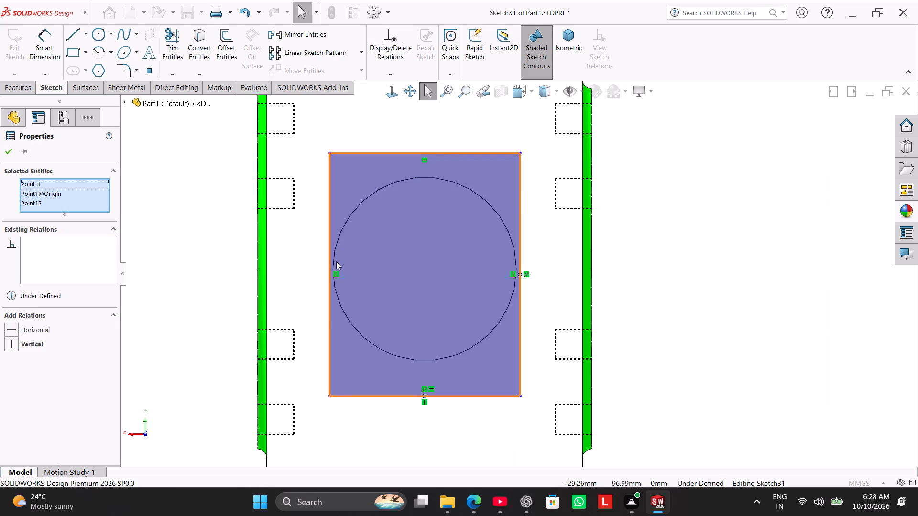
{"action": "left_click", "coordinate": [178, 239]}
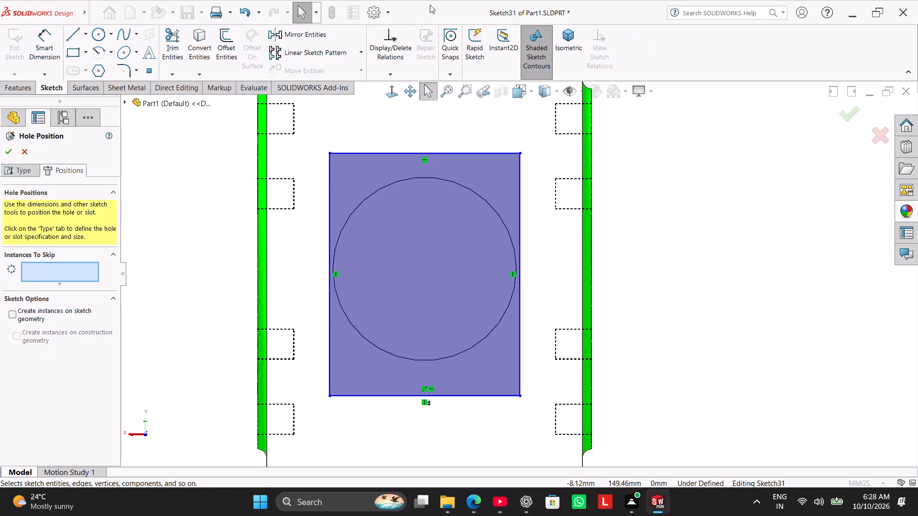
Dimension the rectangle around the bore to 52 mm high and 85 mm wide.
{"action": "left_click", "coordinate": [49, 41]}
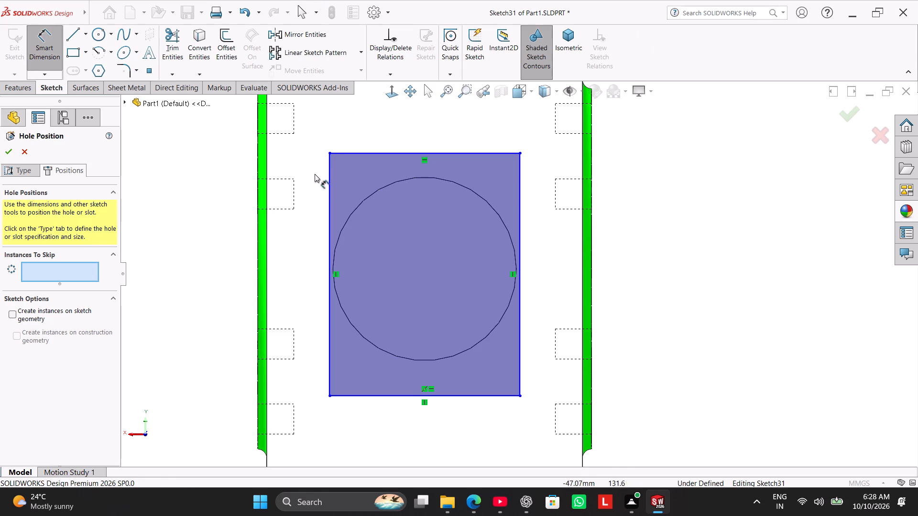
{"action": "left_click", "coordinate": [329, 222]}
{"action": "left_click", "coordinate": [240, 268]}
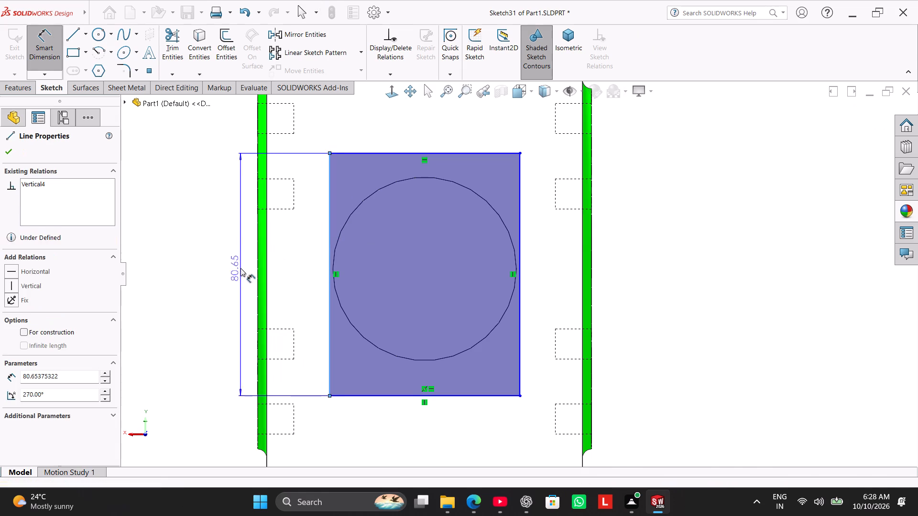
{"action": "key", "text": "5"}
{"action": "key", "text": "2"}
{"action": "key", "text": "Return"}
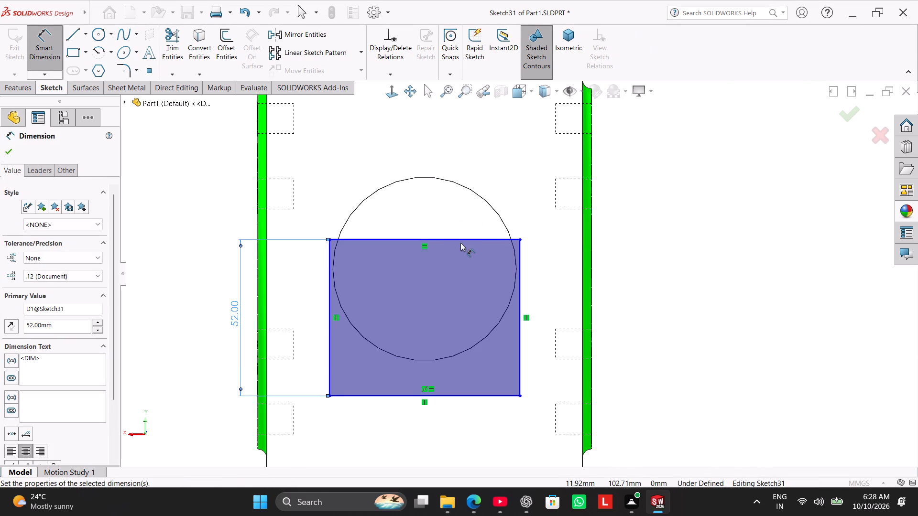
{"action": "left_click_drag", "start_coordinate": [462, 240], "coordinate": [456, 228]}
{"action": "left_click", "coordinate": [420, 150]}
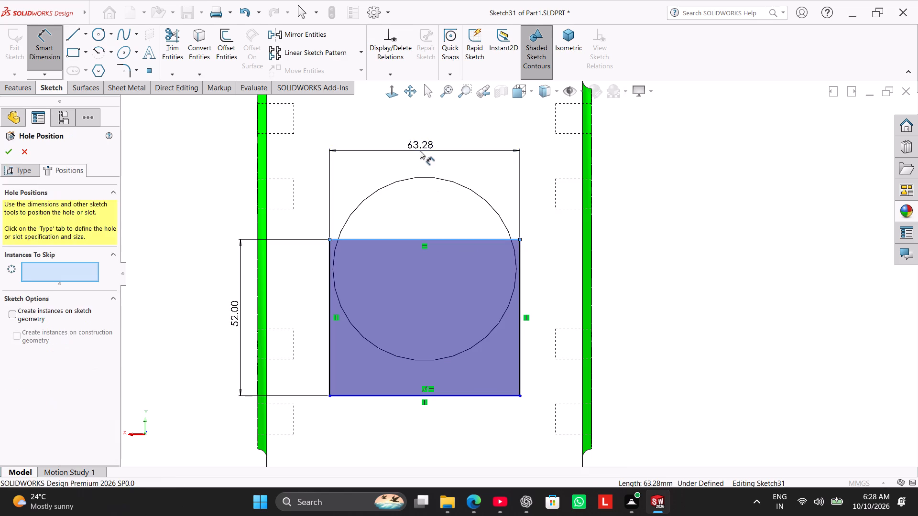
{"action": "type", "text": "85"}
{"action": "key", "text": "Return"}
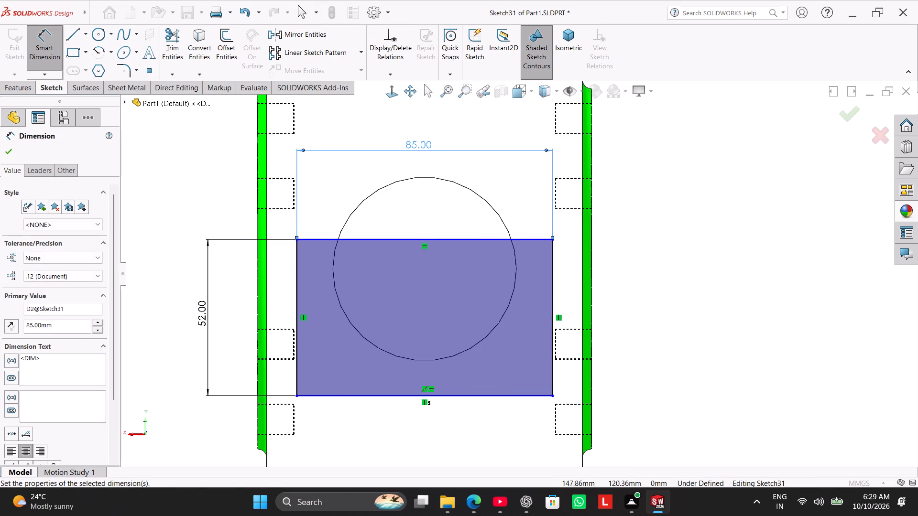
Dimension the midpoint of the rectangle's left edge 94 mm above the housing's bottom edge.
{"action": "scroll", "coordinate": [420, 426], "scroll_direction": "up", "scroll_amount": 2}
{"action": "scroll", "coordinate": [433, 375], "scroll_direction": "up", "scroll_amount": 1}
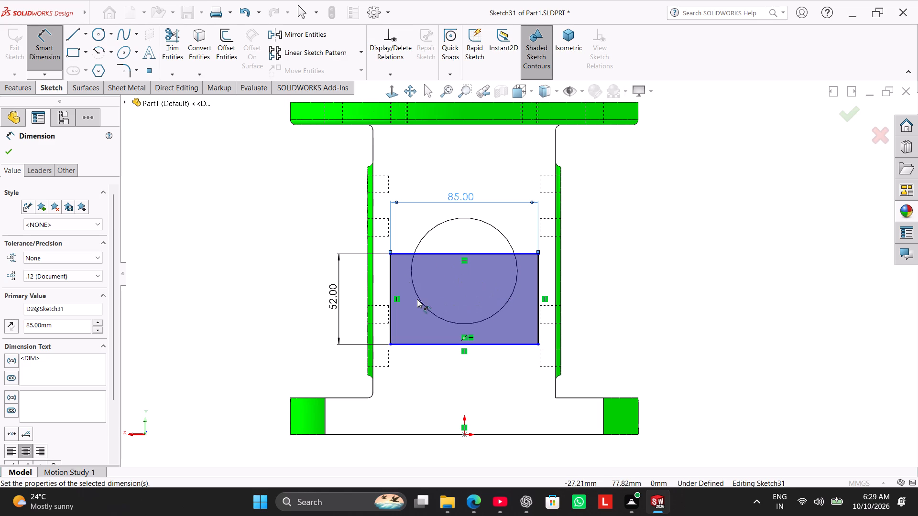
{"action": "left_click", "coordinate": [392, 297]}
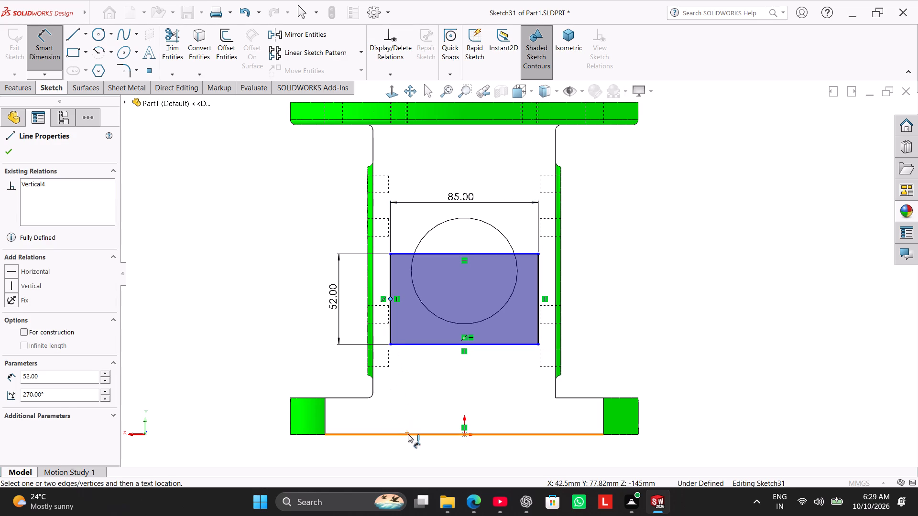
{"action": "left_click", "coordinate": [408, 434]}
{"action": "left_click", "coordinate": [242, 371]}
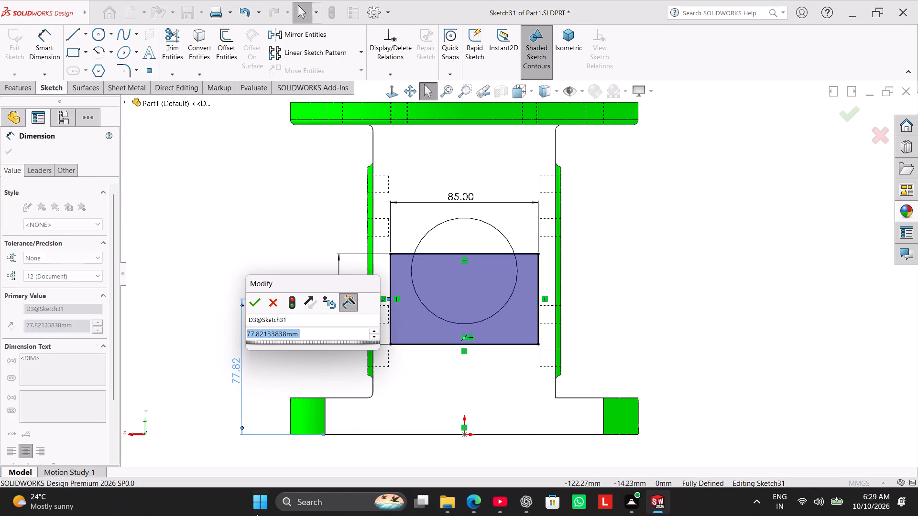
{"action": "type", "text": "94"}
{"action": "key", "text": "Return"}
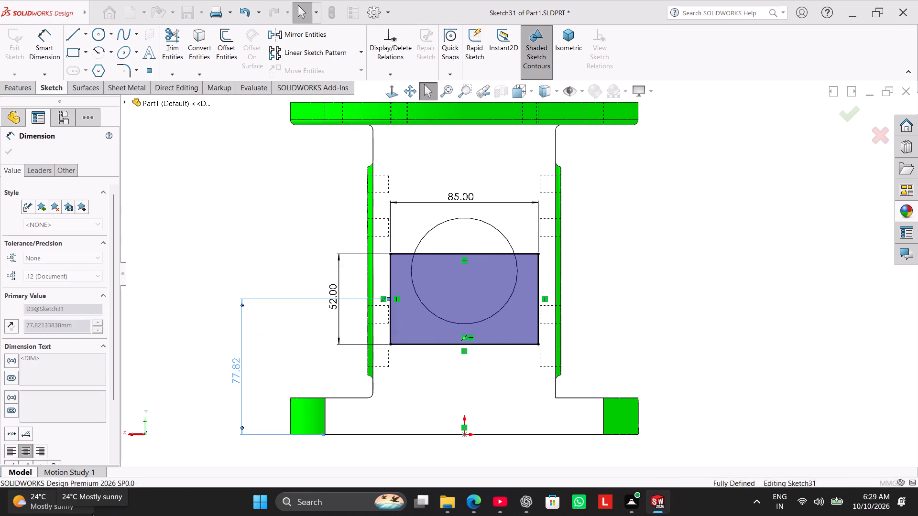
{"action": "right_click", "coordinate": [690, 182]}
{"action": "left_click", "coordinate": [720, 213]}
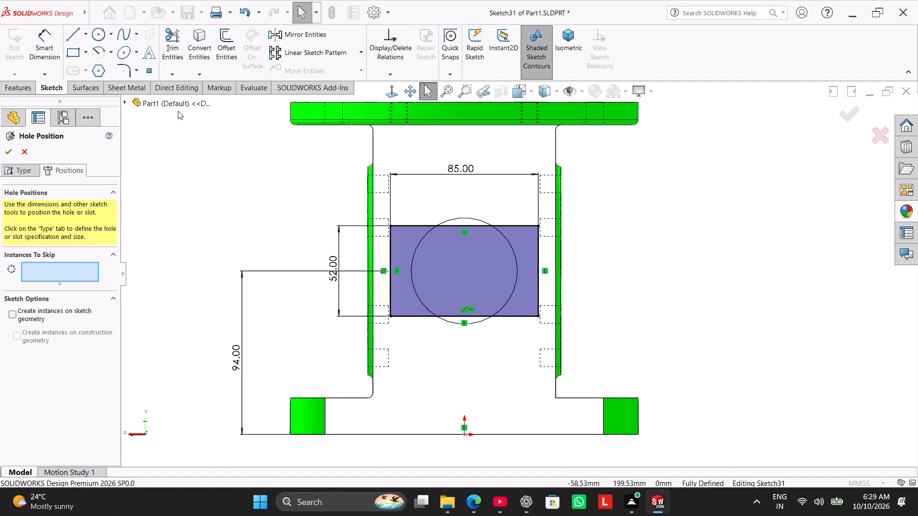
Convert all four rectangle lines to construction geometry.
{"action": "right_click", "coordinate": [408, 228]}
{"action": "left_click_drag", "start_coordinate": [295, 200], "coordinate": [296, 200]}
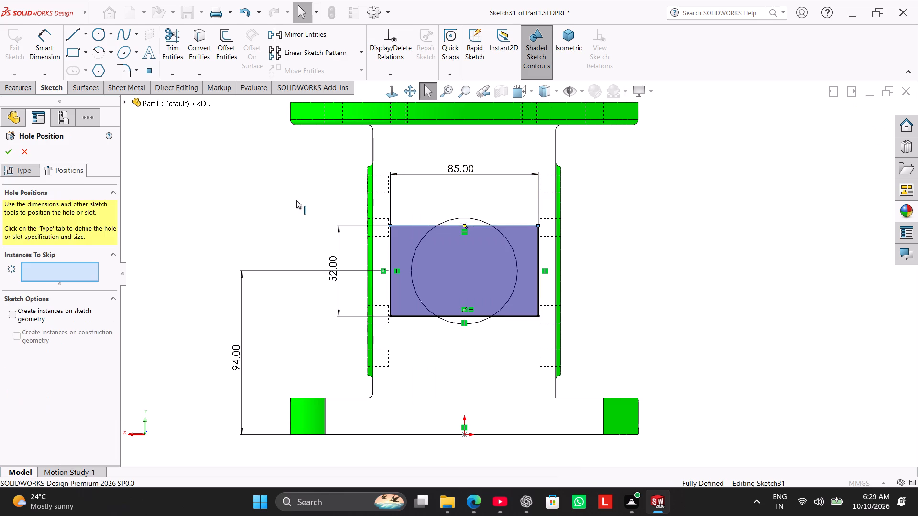
{"action": "left_click_drag", "start_coordinate": [296, 200], "coordinate": [301, 201]}
{"action": "right_click", "coordinate": [408, 255]}
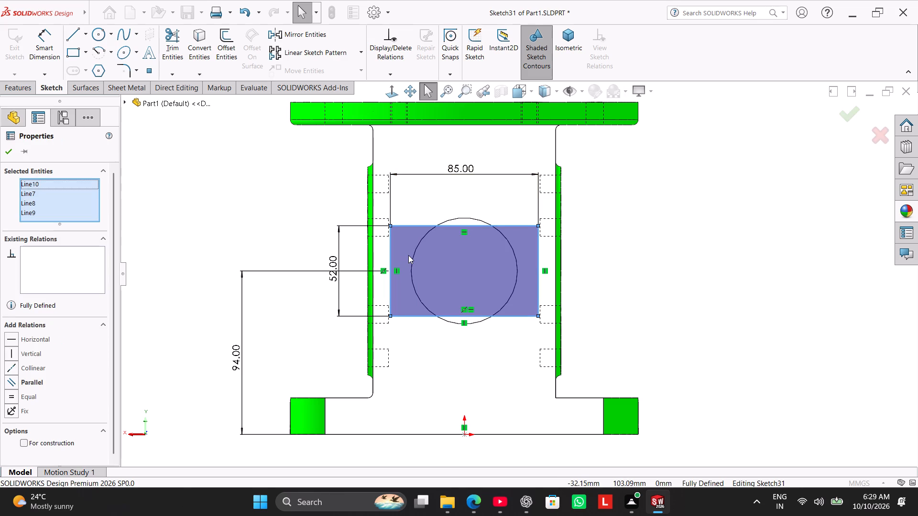
{"action": "left_click", "coordinate": [434, 240]}
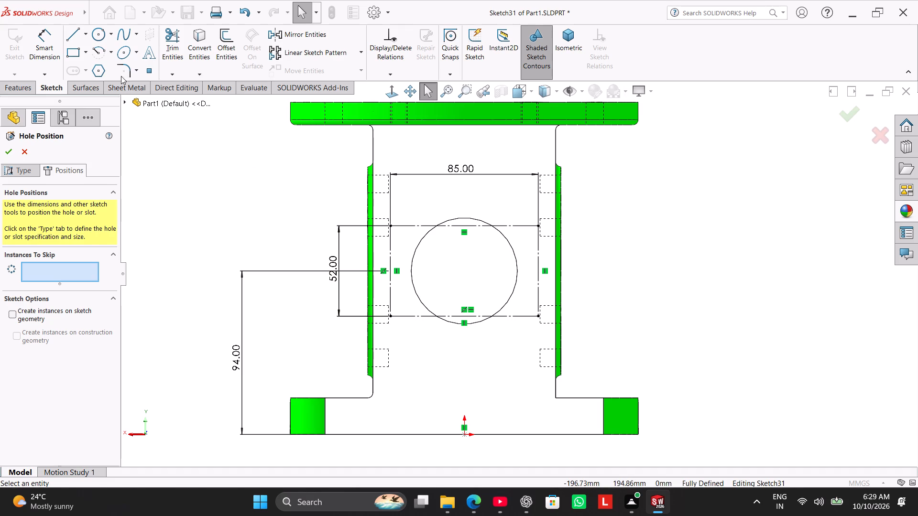
Place hole position points on the upper-right and lower-right corners of the construction rectangle.
{"action": "left_click", "coordinate": [152, 72]}
{"action": "scroll", "coordinate": [424, 206], "scroll_direction": "down", "scroll_amount": 4}
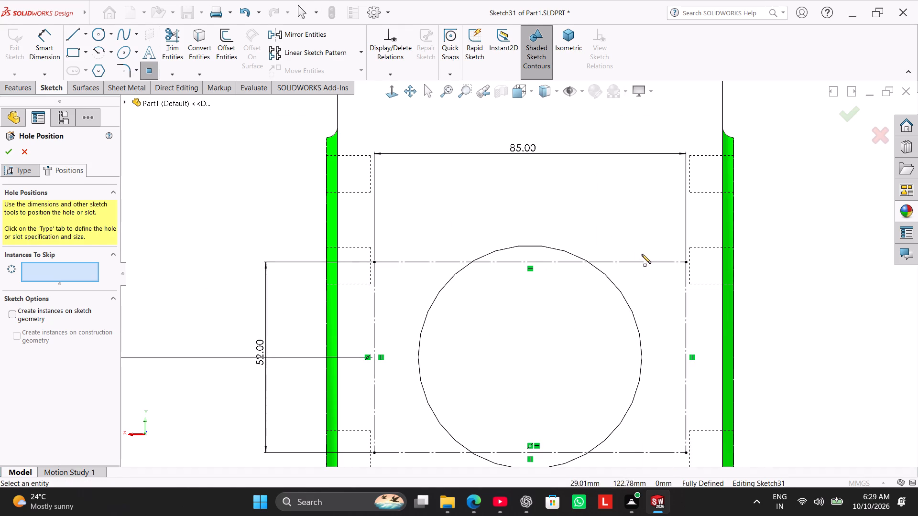
{"action": "left_click", "coordinate": [685, 261]}
{"action": "scroll", "coordinate": [683, 361], "scroll_direction": "up", "scroll_amount": 2}
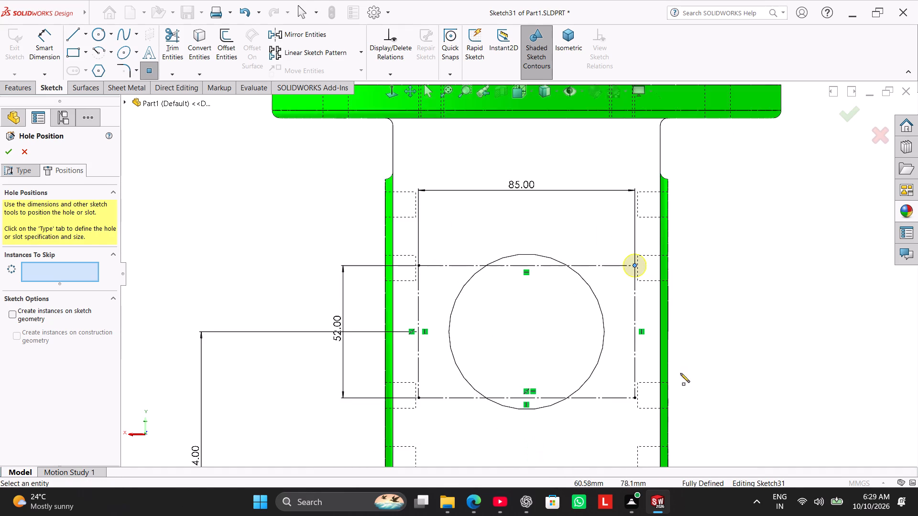
{"action": "scroll", "coordinate": [678, 379], "scroll_direction": "down", "scroll_amount": 7}
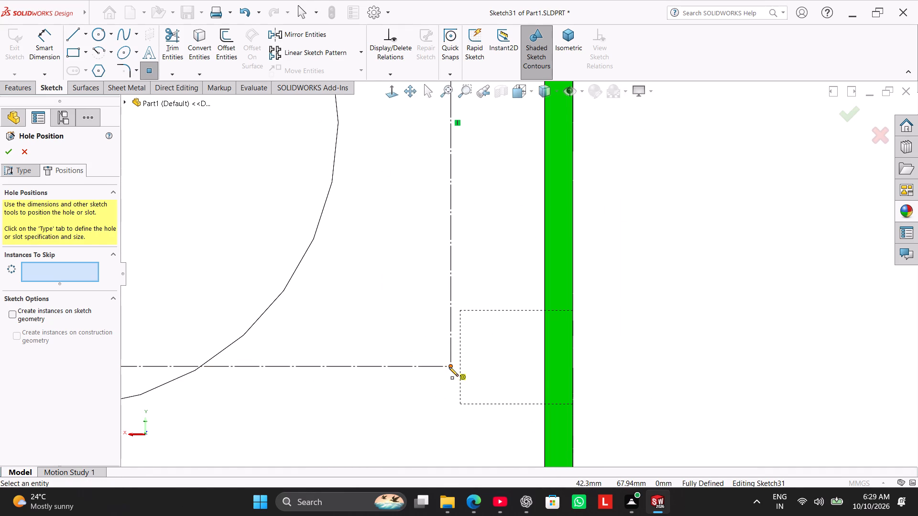
{"action": "left_click", "coordinate": [449, 367]}
Place hole position points at the rectangle's lower-left and upper-left corners and finish the M10x1.0 tapped holes.
{"action": "scroll", "coordinate": [328, 329], "scroll_direction": "up", "scroll_amount": 4}
{"action": "scroll", "coordinate": [288, 322], "scroll_direction": "up", "scroll_amount": 3}
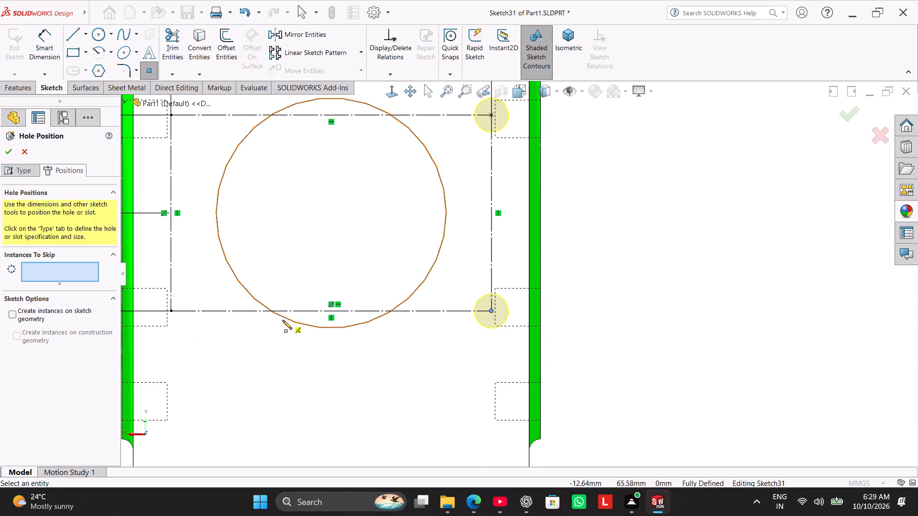
{"action": "scroll", "coordinate": [283, 320], "scroll_direction": "up", "scroll_amount": 2}
{"action": "scroll", "coordinate": [287, 317], "scroll_direction": "down", "scroll_amount": 4}
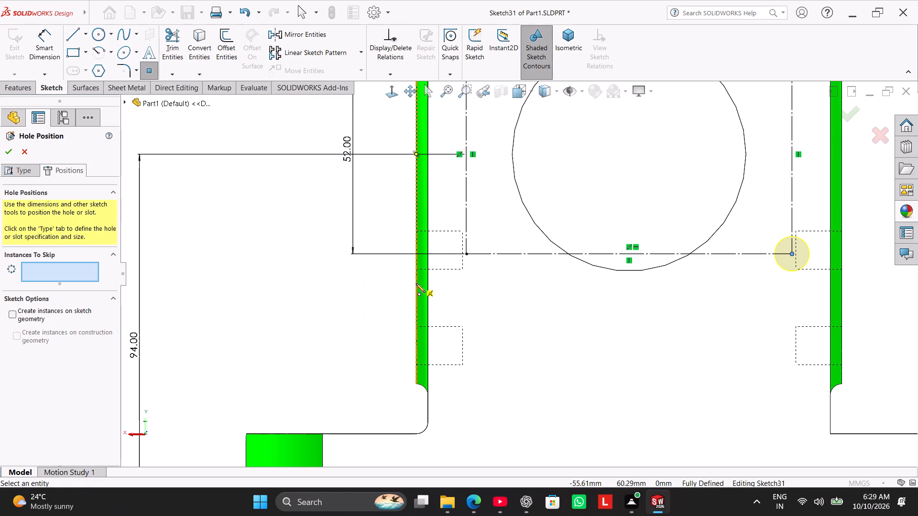
{"action": "left_click", "coordinate": [467, 250]}
{"action": "scroll", "coordinate": [480, 188], "scroll_direction": "up", "scroll_amount": 5}
{"action": "scroll", "coordinate": [511, 133], "scroll_direction": "up", "scroll_amount": 1}
{"action": "scroll", "coordinate": [512, 133], "scroll_direction": "down", "scroll_amount": 4}
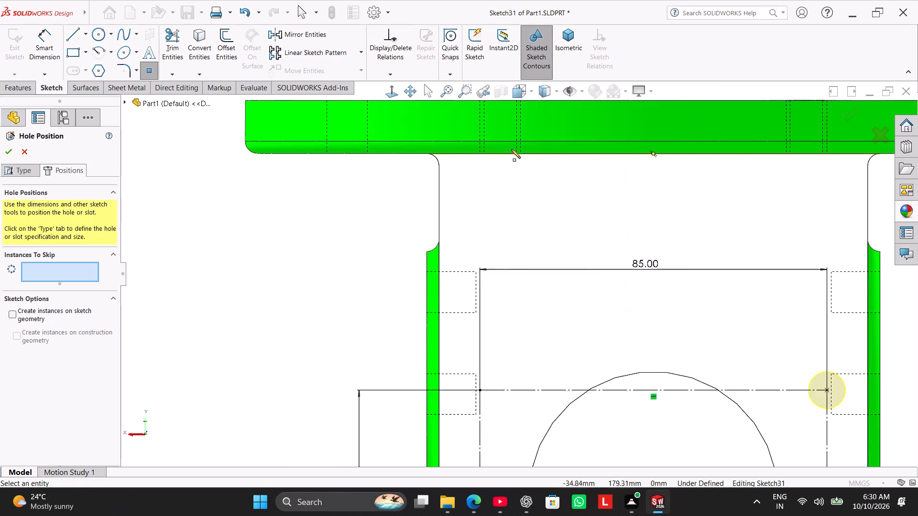
{"action": "scroll", "coordinate": [511, 149], "scroll_direction": "down", "scroll_amount": 7}
{"action": "scroll", "coordinate": [489, 319], "scroll_direction": "up", "scroll_amount": 2}
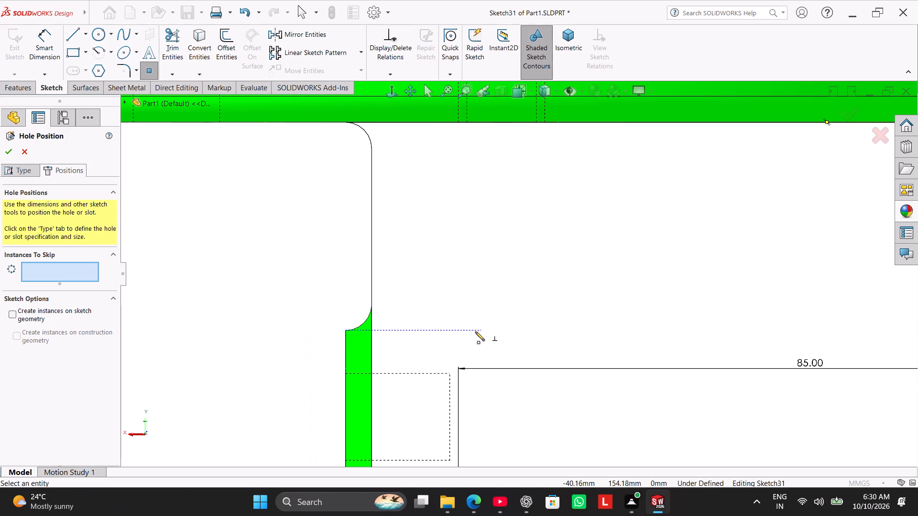
{"action": "scroll", "coordinate": [468, 337], "scroll_direction": "up", "scroll_amount": 10}
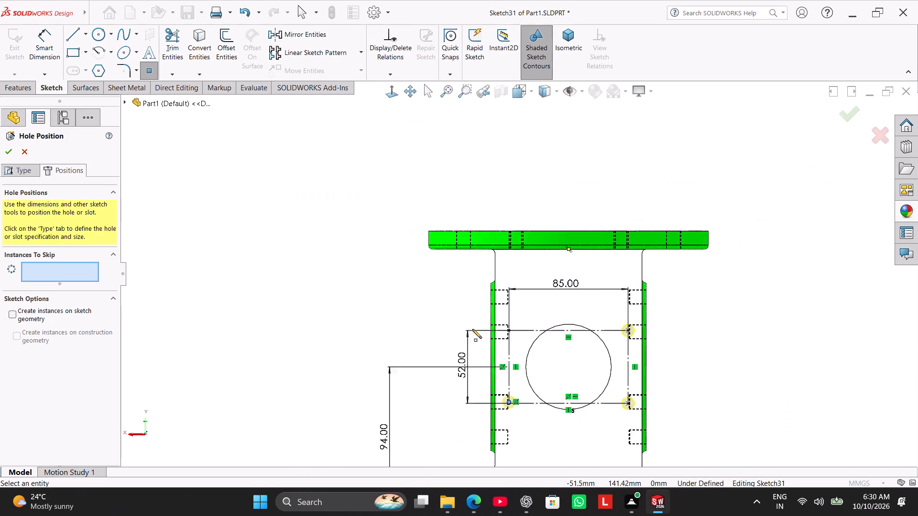
{"action": "scroll", "coordinate": [472, 329], "scroll_direction": "up", "scroll_amount": 1}
{"action": "scroll", "coordinate": [485, 317], "scroll_direction": "down", "scroll_amount": 3}
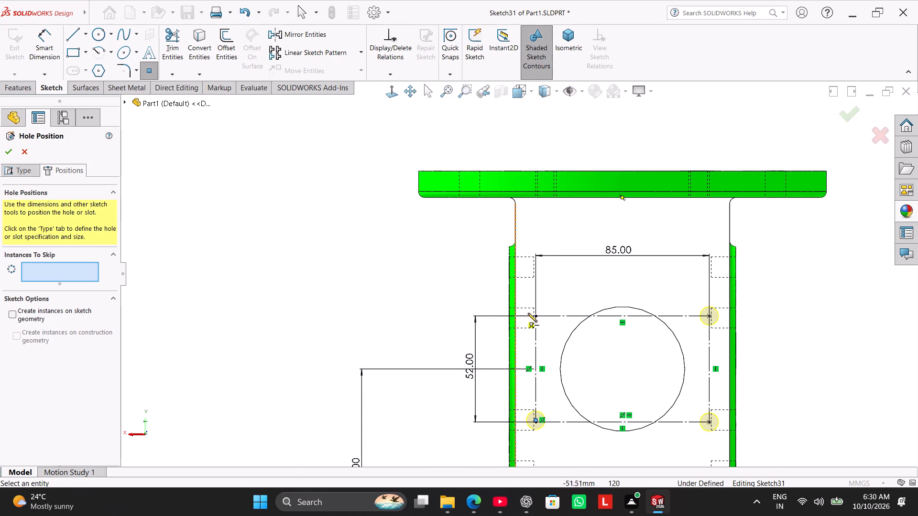
{"action": "scroll", "coordinate": [543, 279], "scroll_direction": "down", "scroll_amount": 2}
{"action": "scroll", "coordinate": [571, 283], "scroll_direction": "up", "scroll_amount": 4}
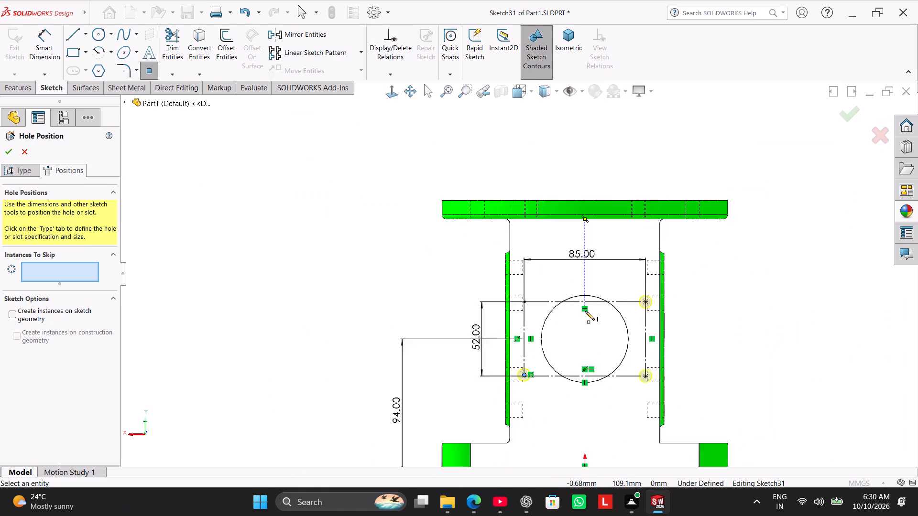
{"action": "scroll", "coordinate": [585, 311], "scroll_direction": "up", "scroll_amount": 1}
{"action": "scroll", "coordinate": [539, 317], "scroll_direction": "down", "scroll_amount": 5}
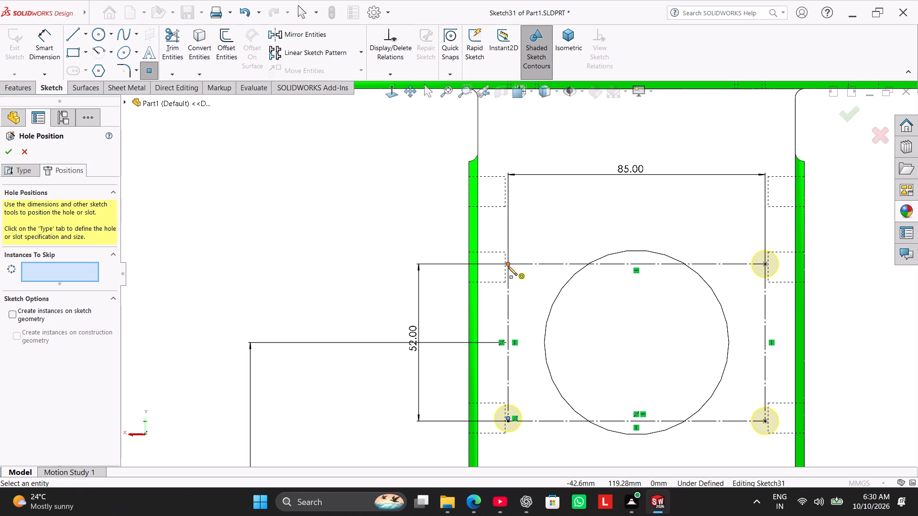
{"action": "left_click", "coordinate": [508, 266]}
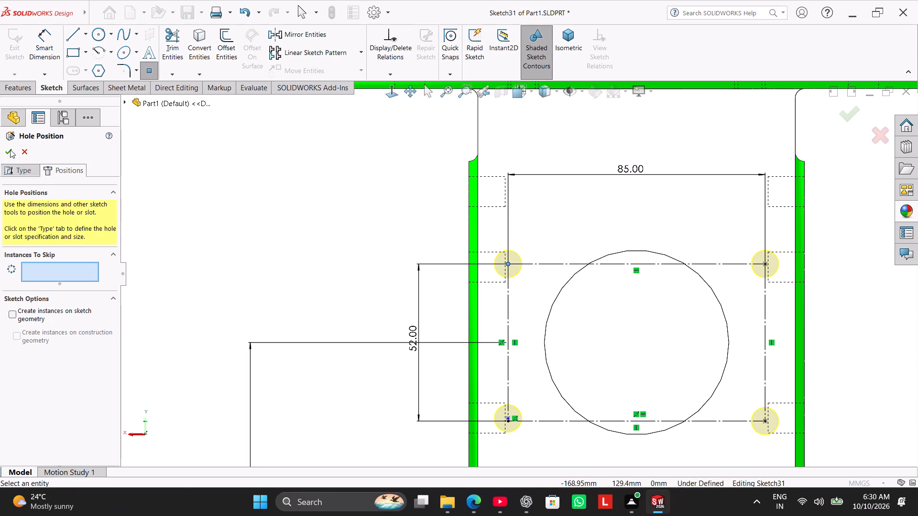
{"action": "left_click", "coordinate": [10, 150]}
{"action": "left_click", "coordinate": [241, 226]}
{"action": "right_click_drag", "start_coordinate": [314, 270], "coordinate": [418, 220]}
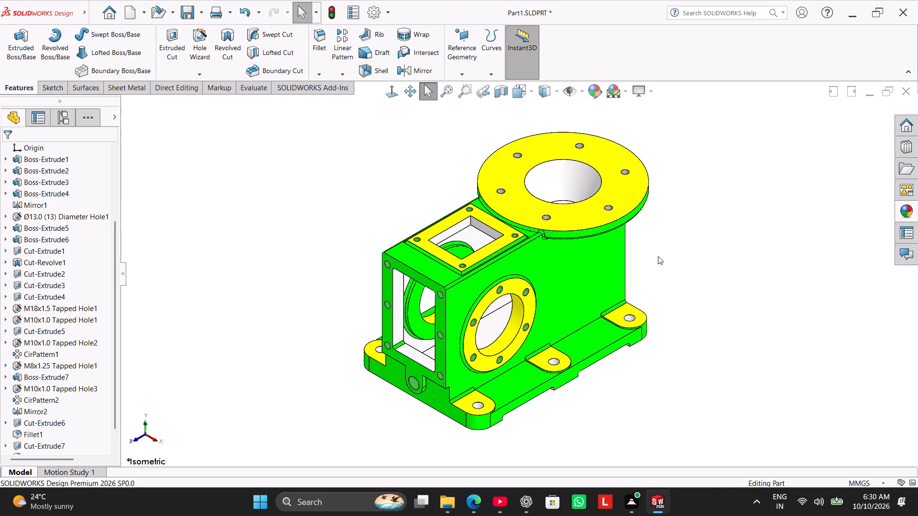
Chamfer the outer rim edges of both flanged side bores and the end-face bore at 2 mm and 45 degrees.
{"action": "scroll", "coordinate": [654, 251], "scroll_direction": "down", "scroll_amount": 3}
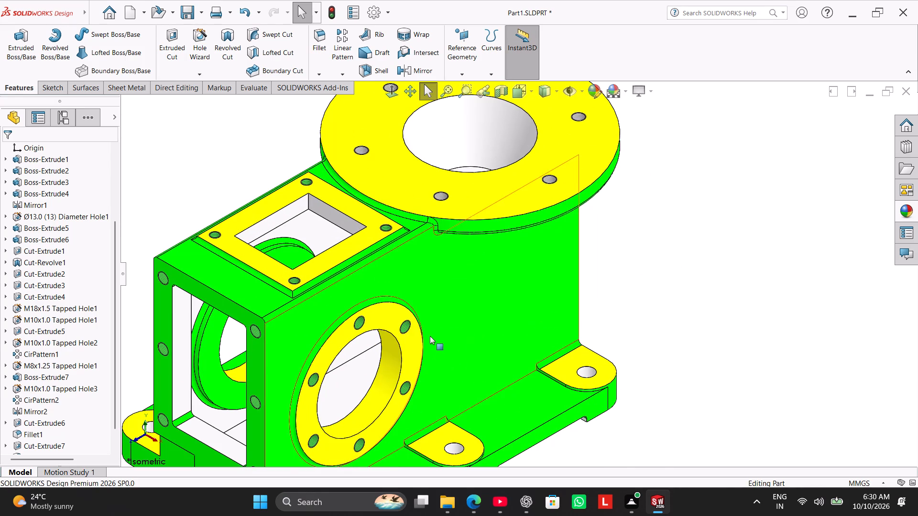
{"action": "scroll", "coordinate": [430, 336], "scroll_direction": "down", "scroll_amount": 3}
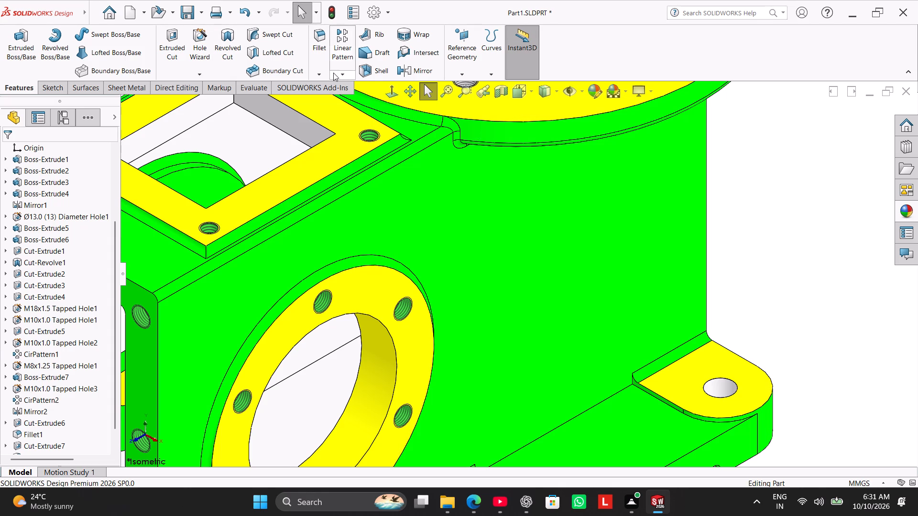
{"action": "left_click", "coordinate": [321, 75]}
{"action": "left_click", "coordinate": [330, 99]}
{"action": "scroll", "coordinate": [359, 213], "scroll_direction": "up", "scroll_amount": 4}
{"action": "key", "text": "2"}
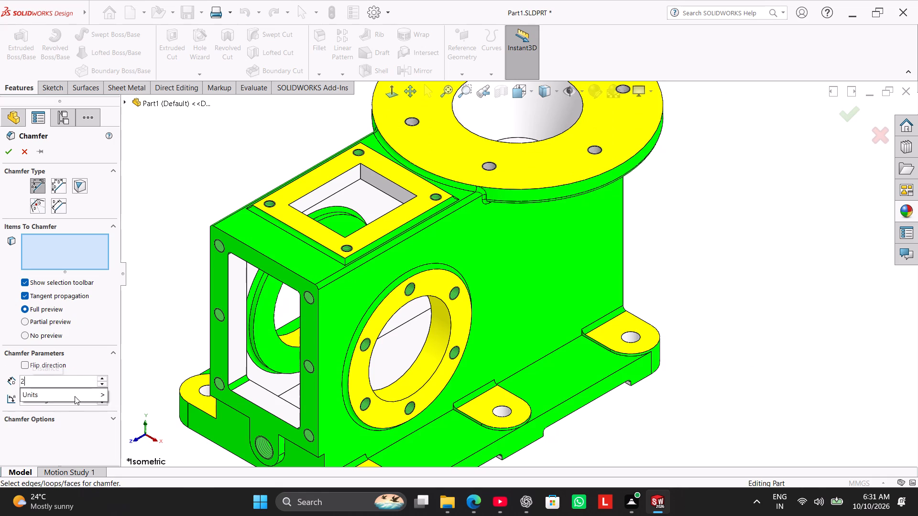
{"action": "key", "text": "Return"}
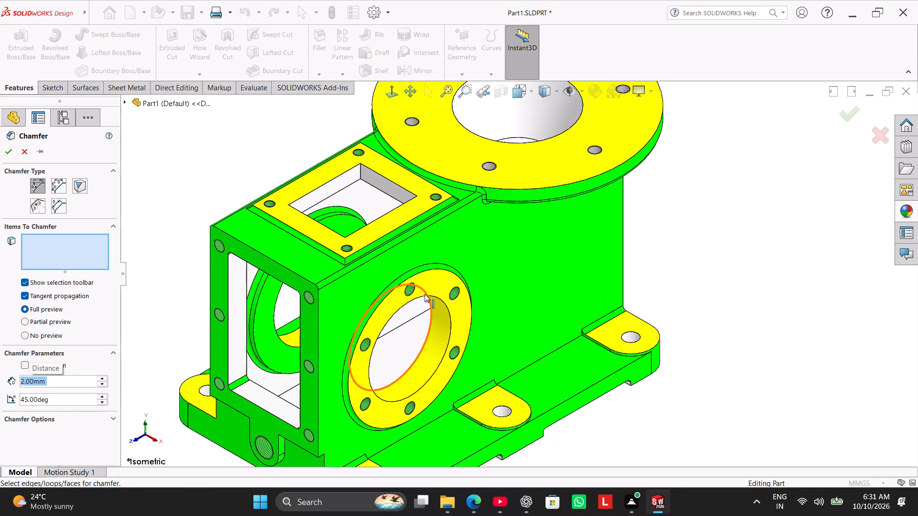
{"action": "left_click", "coordinate": [434, 295]}
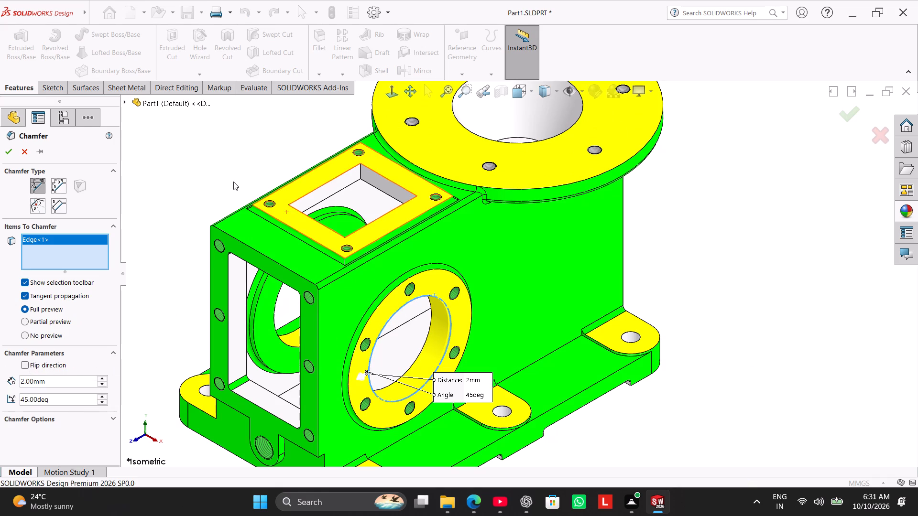
{"action": "middle_click_drag", "start_coordinate": [233, 182], "coordinate": [312, 304]}
{"action": "scroll", "coordinate": [295, 279], "scroll_direction": "up", "scroll_amount": 1}
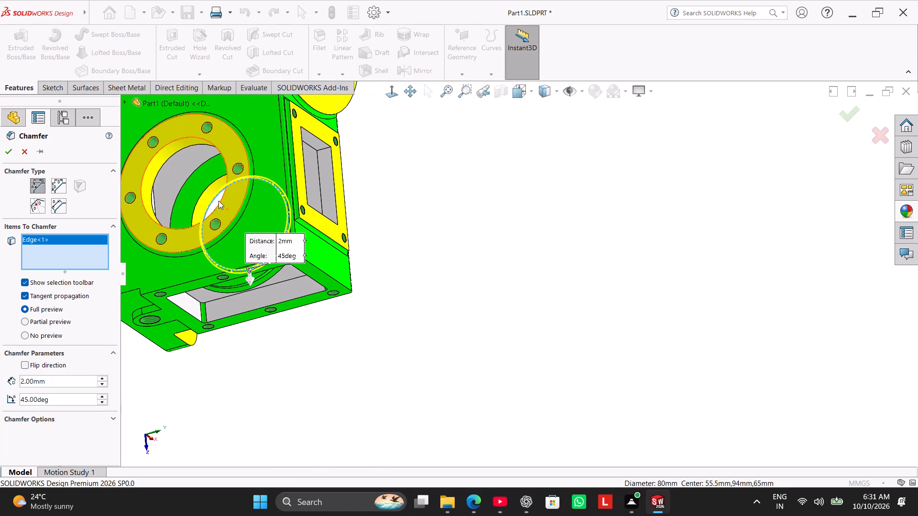
{"action": "left_click", "coordinate": [221, 203]}
{"action": "middle_click_drag", "start_coordinate": [329, 182], "coordinate": [315, 171]}
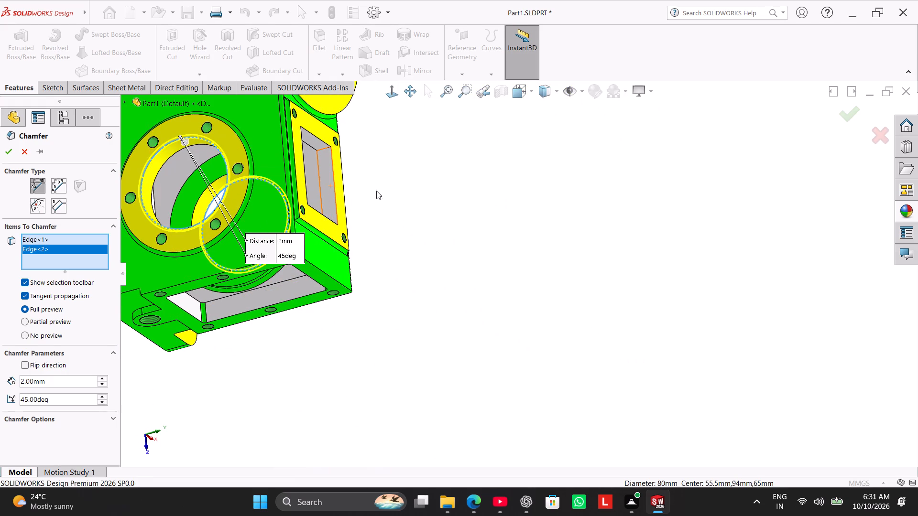
{"action": "middle_click_drag", "start_coordinate": [376, 191], "coordinate": [295, 132]}
{"action": "scroll", "coordinate": [317, 149], "scroll_direction": "up", "scroll_amount": 1}
{"action": "scroll", "coordinate": [519, 136], "scroll_direction": "up", "scroll_amount": 3}
{"action": "scroll", "coordinate": [614, 128], "scroll_direction": "down", "scroll_amount": 3}
{"action": "middle_click_drag", "start_coordinate": [529, 174], "coordinate": [428, 263]}
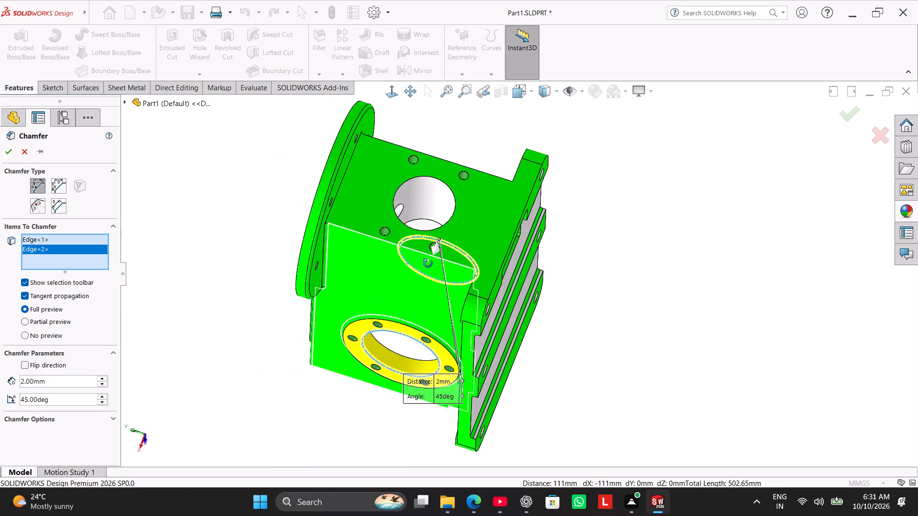
{"action": "middle_click_drag", "start_coordinate": [428, 263], "coordinate": [428, 266]}
{"action": "left_click", "coordinate": [451, 215]}
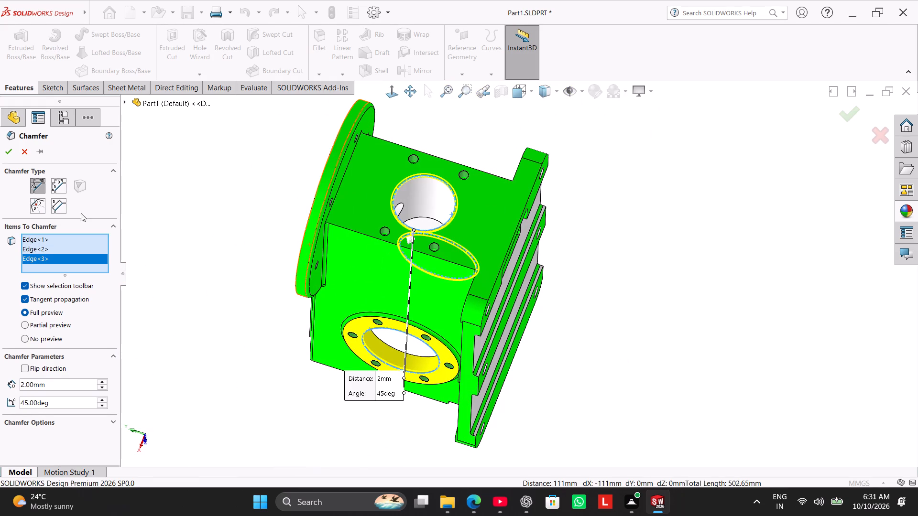
{"action": "left_click", "coordinate": [4, 152]}
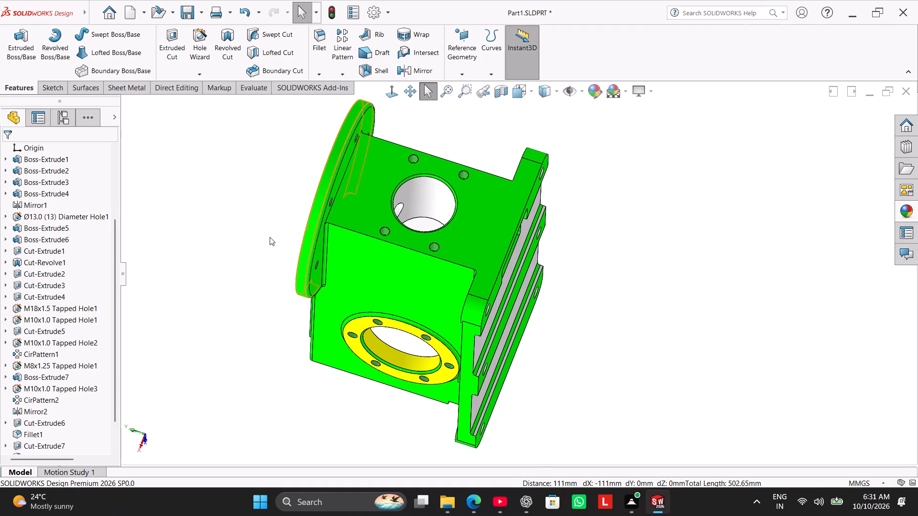
{"action": "left_click", "coordinate": [270, 237]}
Remove the yellow face appearance from the ring face of the Boss-Extrude7 side flange.
{"action": "middle_click_drag", "start_coordinate": [319, 283], "coordinate": [335, 264]}
{"action": "middle_click_drag", "start_coordinate": [290, 276], "coordinate": [308, 241]}
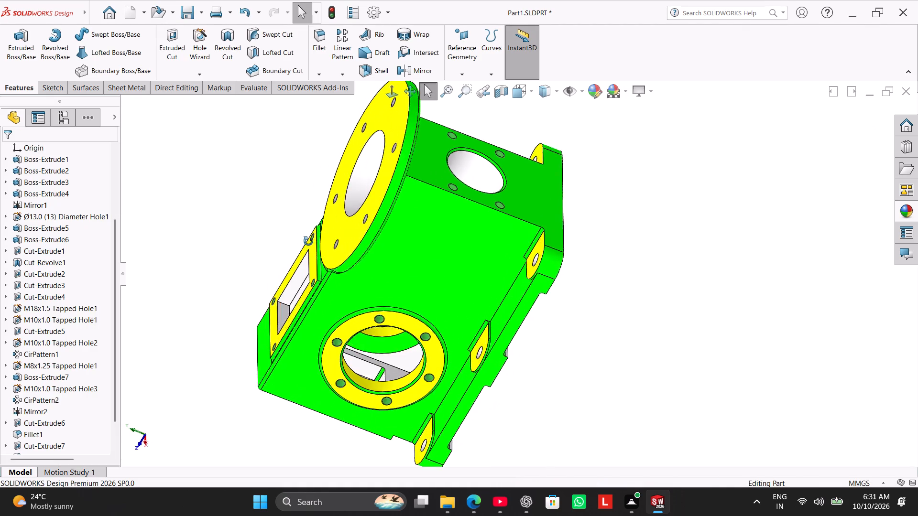
{"action": "middle_click_drag", "start_coordinate": [308, 241], "coordinate": [335, 156]}
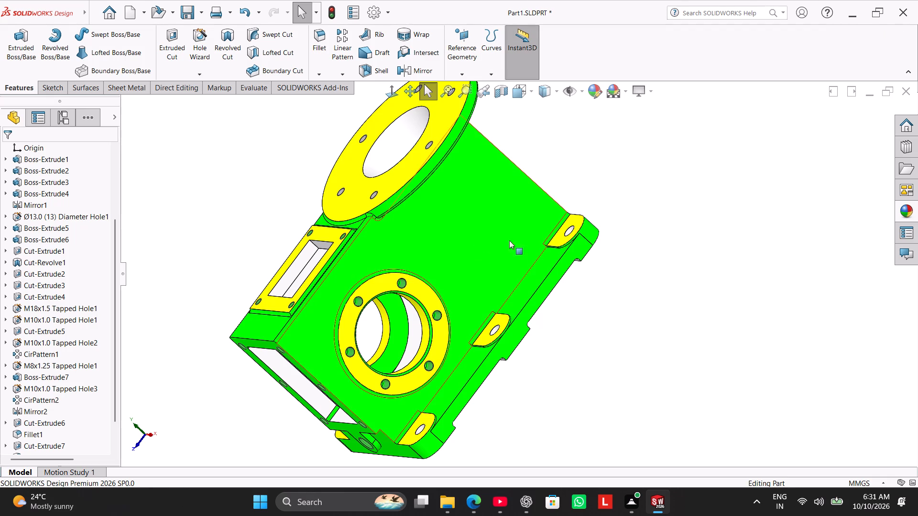
{"action": "right_click", "coordinate": [382, 282]}
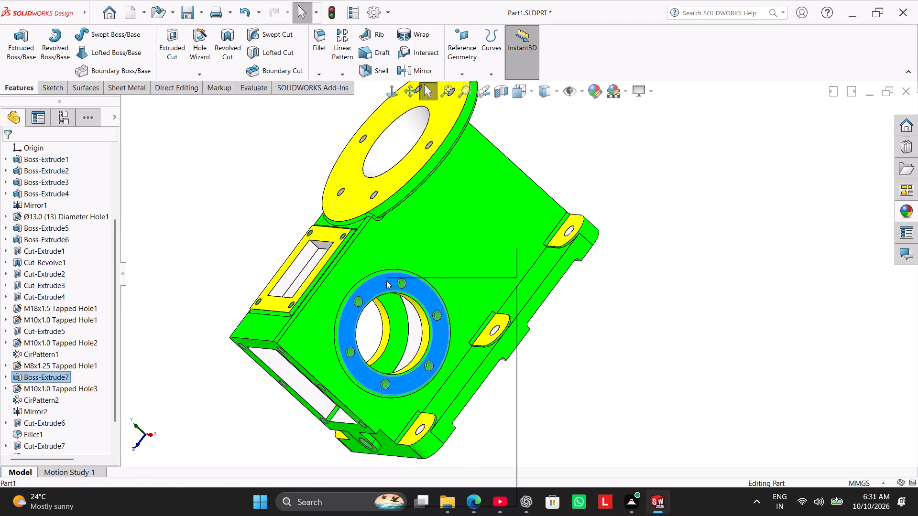
{"action": "left_click", "coordinate": [464, 251]}
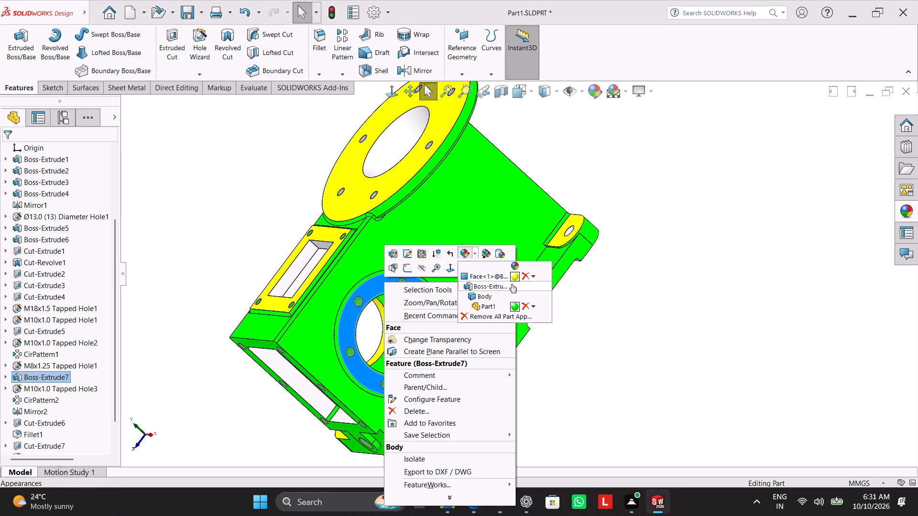
{"action": "left_click", "coordinate": [522, 277]}
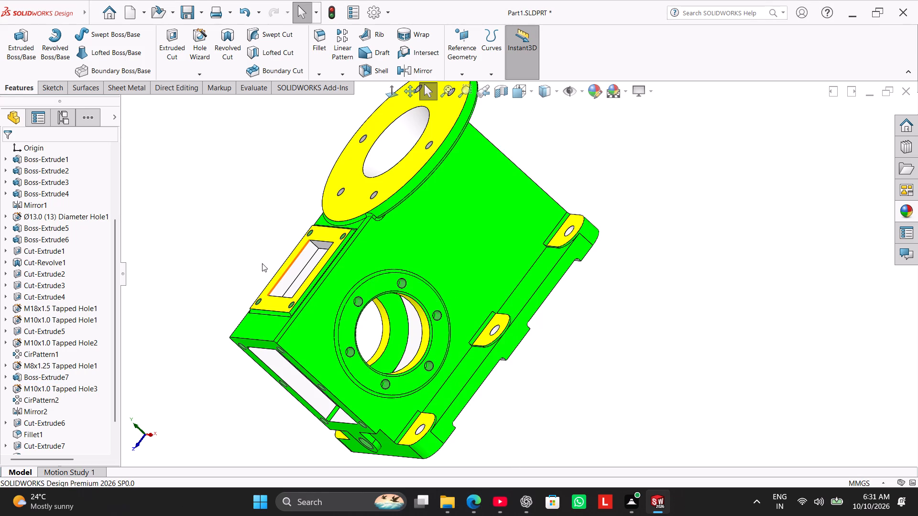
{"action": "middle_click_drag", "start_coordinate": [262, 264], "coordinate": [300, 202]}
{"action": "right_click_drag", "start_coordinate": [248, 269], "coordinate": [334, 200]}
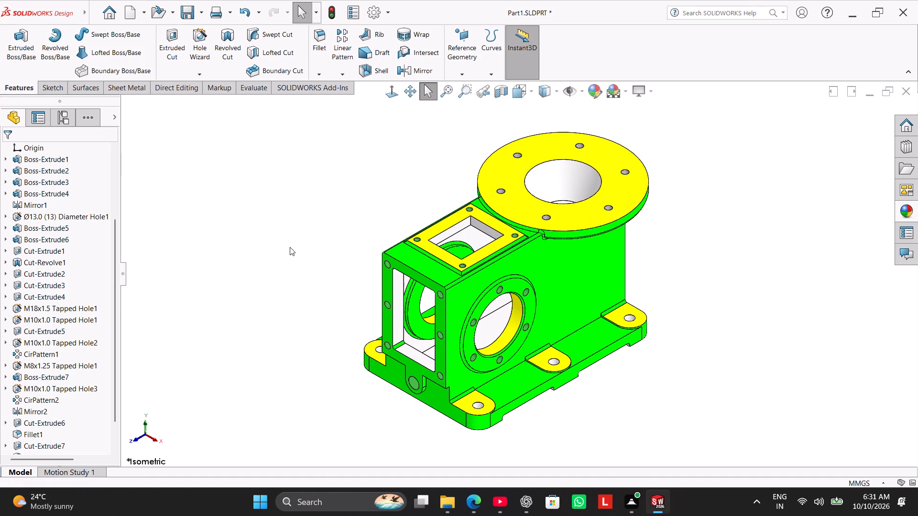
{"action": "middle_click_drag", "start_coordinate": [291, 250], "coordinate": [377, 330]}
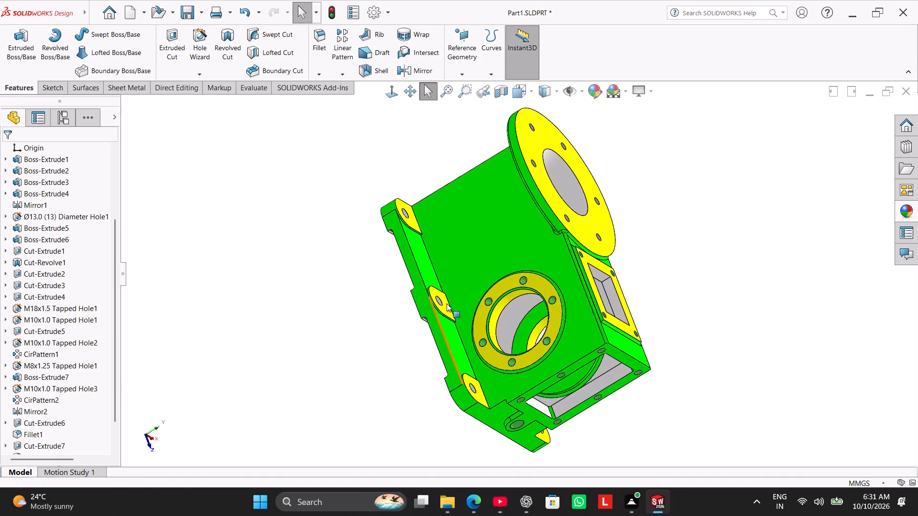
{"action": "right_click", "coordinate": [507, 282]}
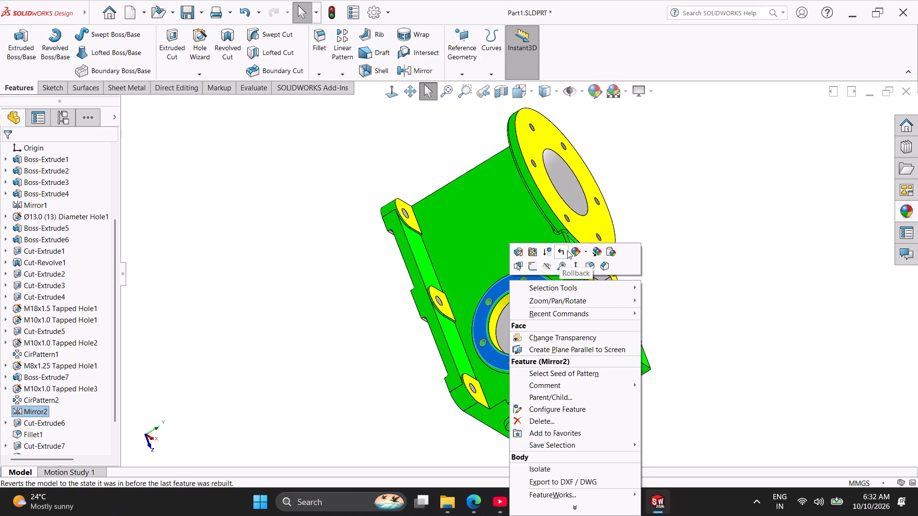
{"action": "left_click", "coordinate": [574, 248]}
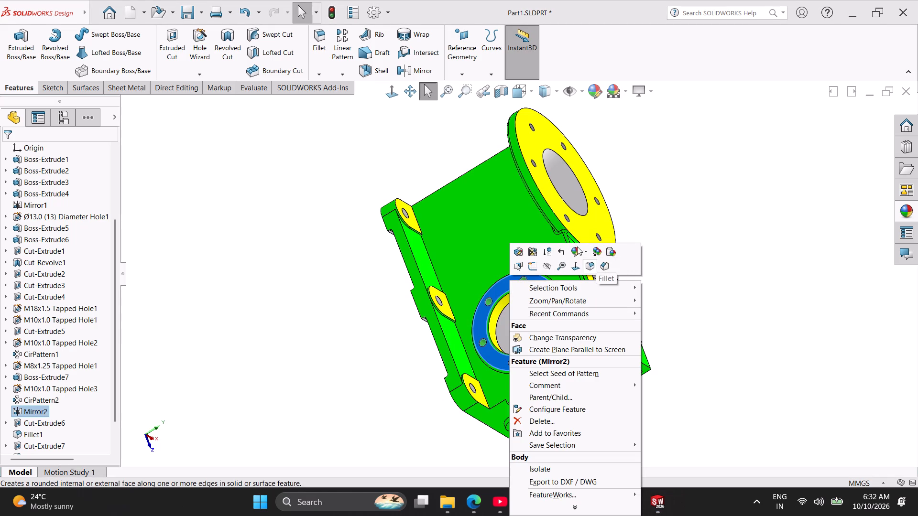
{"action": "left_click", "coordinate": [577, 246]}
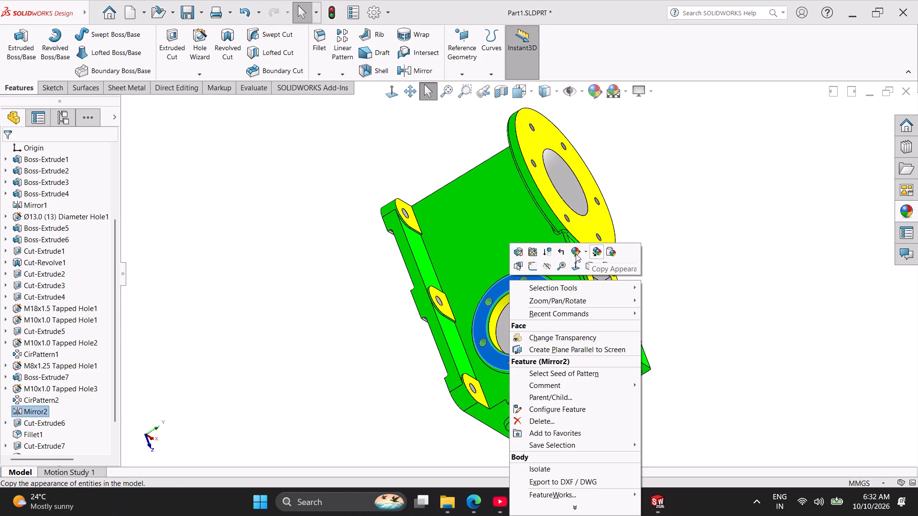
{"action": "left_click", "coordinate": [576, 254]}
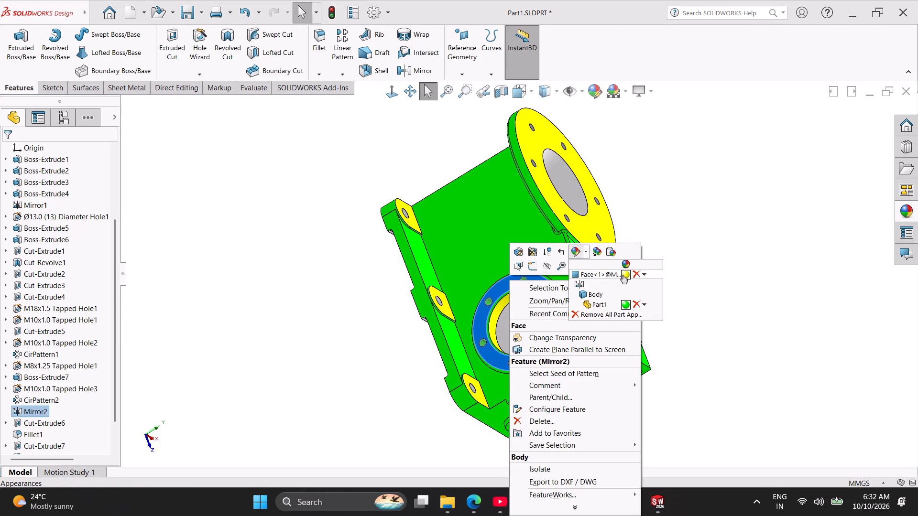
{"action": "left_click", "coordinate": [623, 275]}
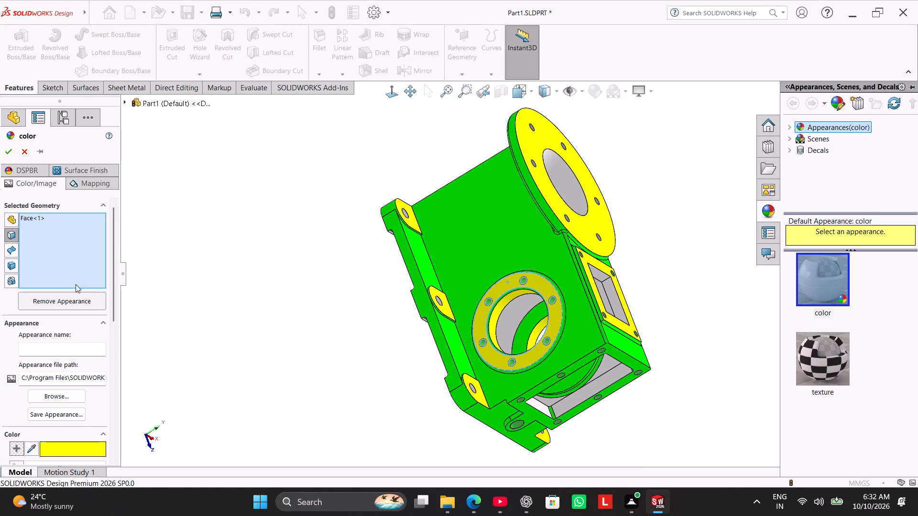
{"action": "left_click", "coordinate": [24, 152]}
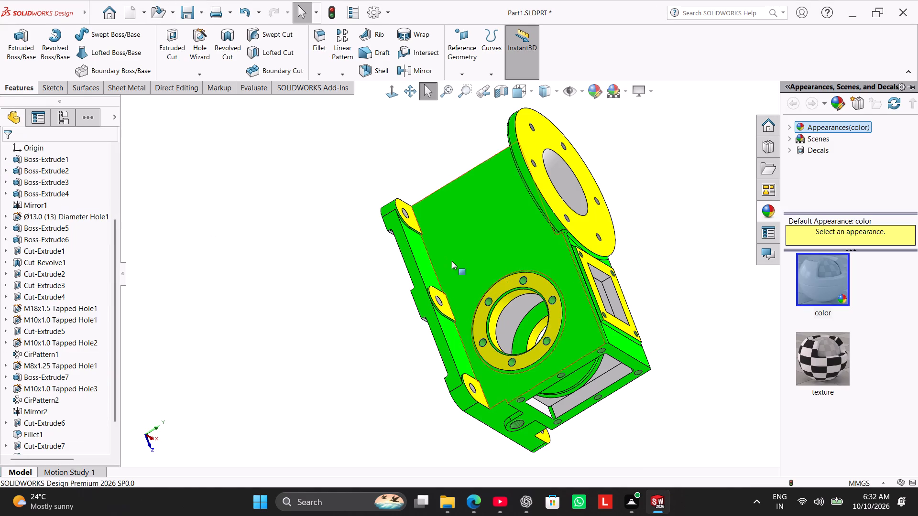
Remove the yellow face appearance from the ring face of the mirrored side flange (Mirror2).
{"action": "right_click", "coordinate": [505, 280]}
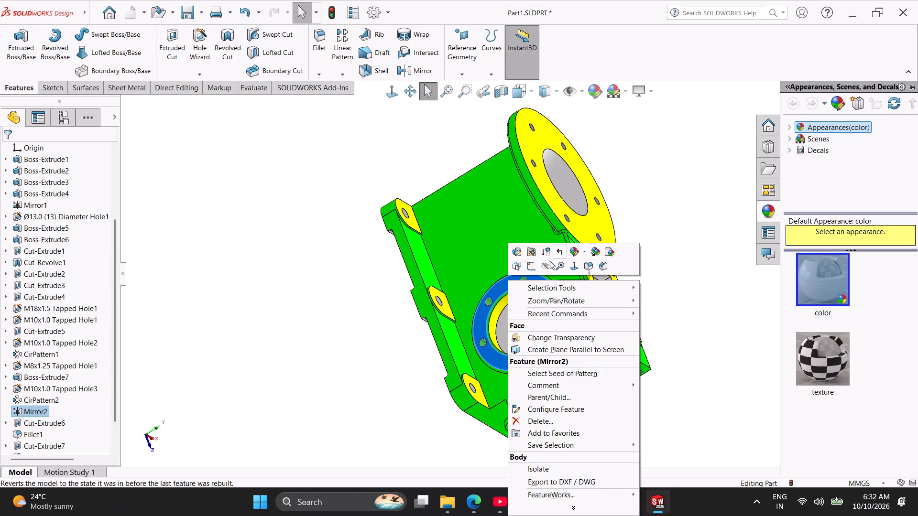
{"action": "left_click", "coordinate": [570, 249]}
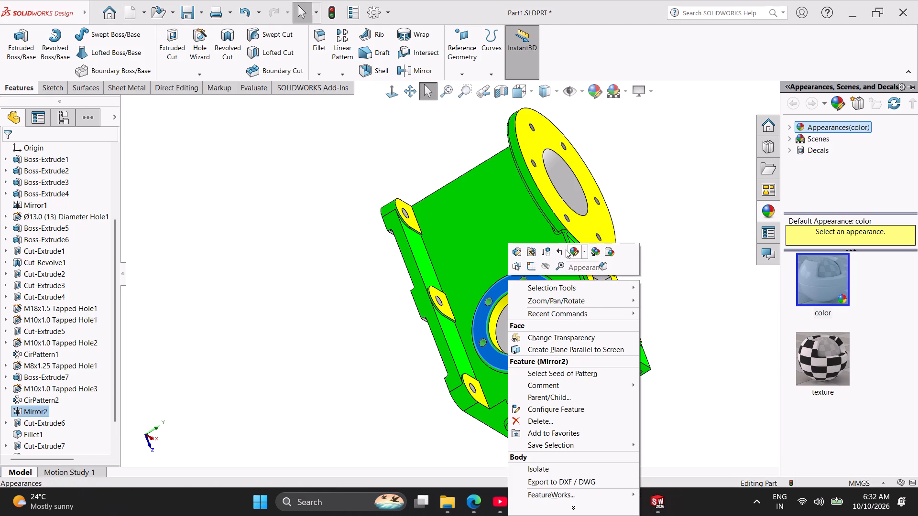
{"action": "left_click", "coordinate": [575, 247]}
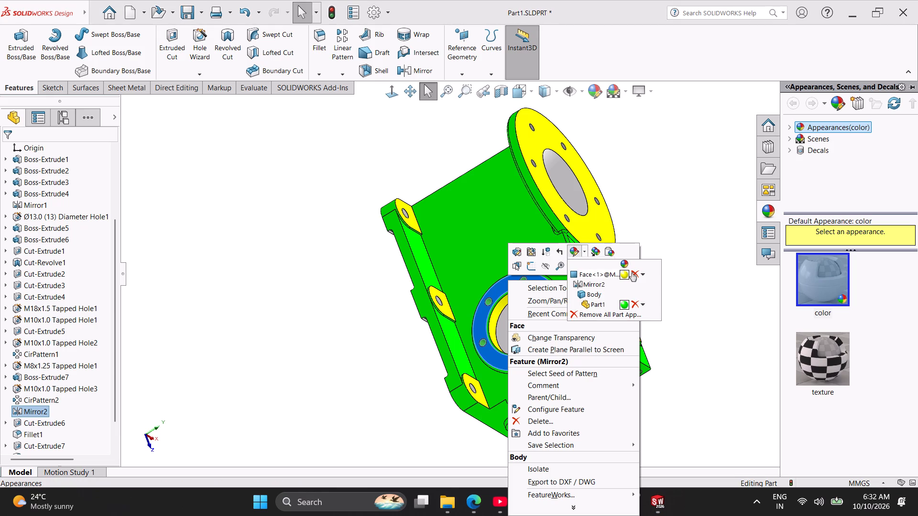
{"action": "left_click", "coordinate": [634, 272]}
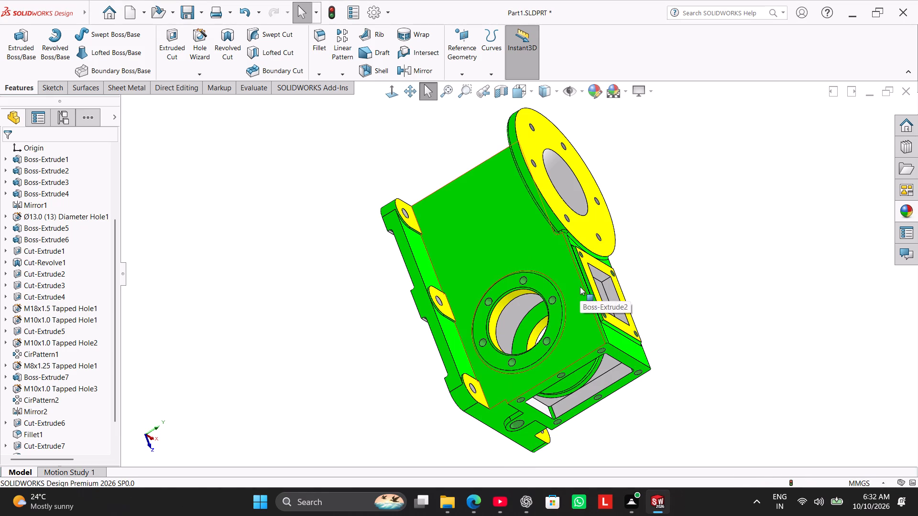
Select the inner faces of both side-flange bores and of the six tapped holes around the Boss-Extrude7 flange.
{"action": "right_click_drag", "start_coordinate": [314, 317], "coordinate": [394, 264]}
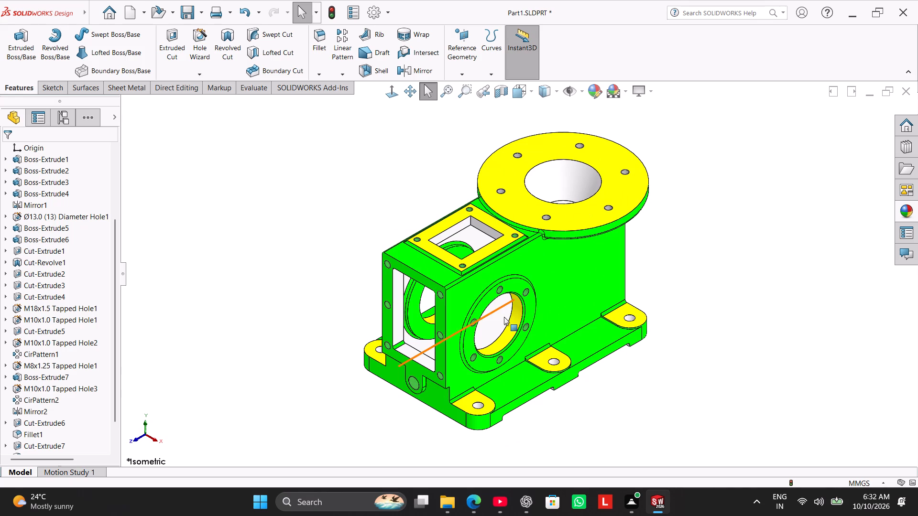
{"action": "scroll", "coordinate": [510, 322], "scroll_direction": "down", "scroll_amount": 3}
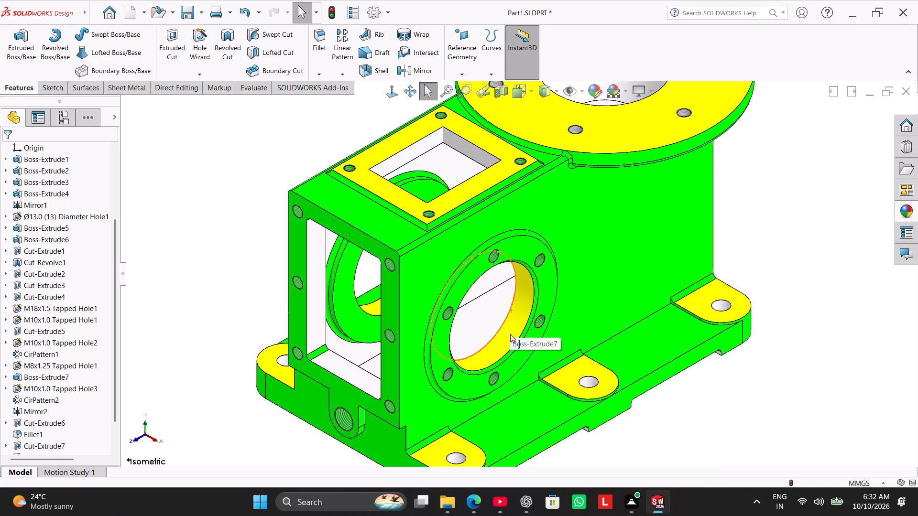
{"action": "left_click", "coordinate": [524, 309], "text": "ctrl"}
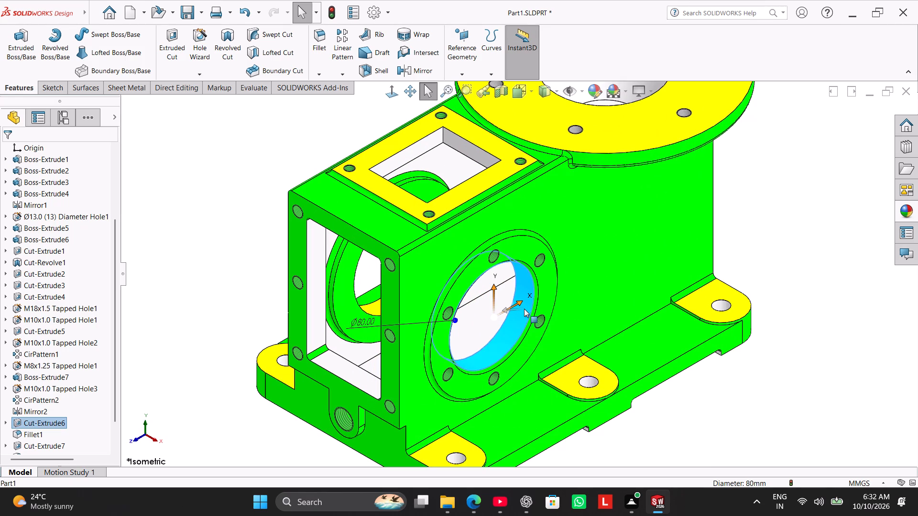
{"action": "scroll", "coordinate": [373, 309], "scroll_direction": "down", "scroll_amount": 6, "text": "ctrl"}
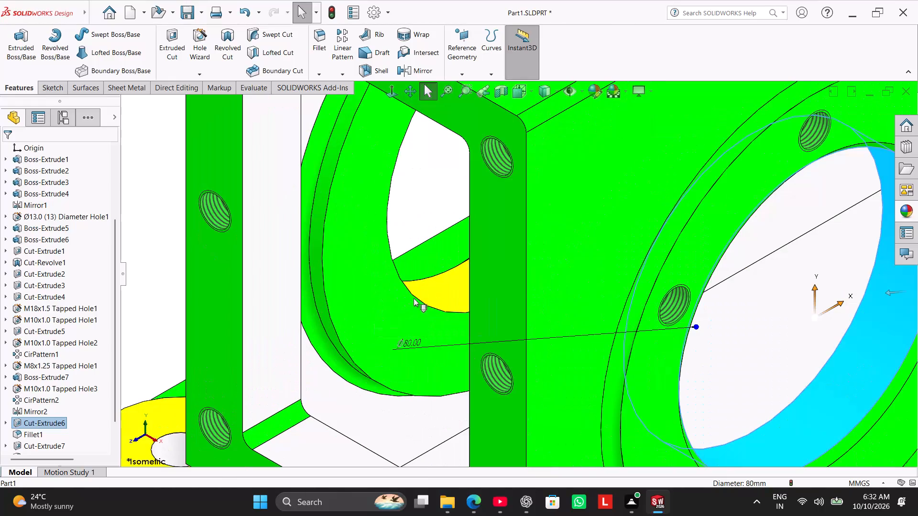
{"action": "left_click", "coordinate": [426, 292], "text": "ctrl"}
{"action": "scroll", "coordinate": [571, 310], "scroll_direction": "up", "scroll_amount": 4, "text": "ctrl"}
{"action": "scroll", "coordinate": [594, 312], "scroll_direction": "down", "scroll_amount": 3, "text": "ctrl"}
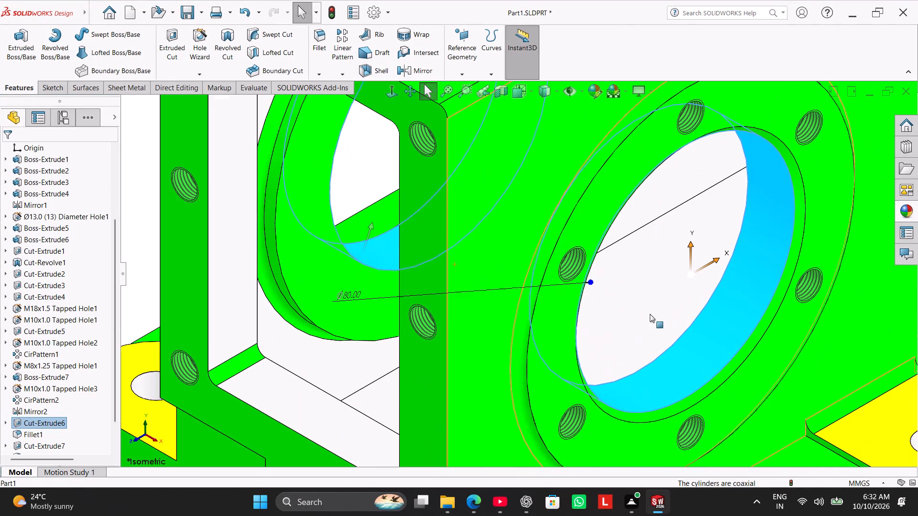
{"action": "left_click", "coordinate": [814, 284], "text": "ctrl"}
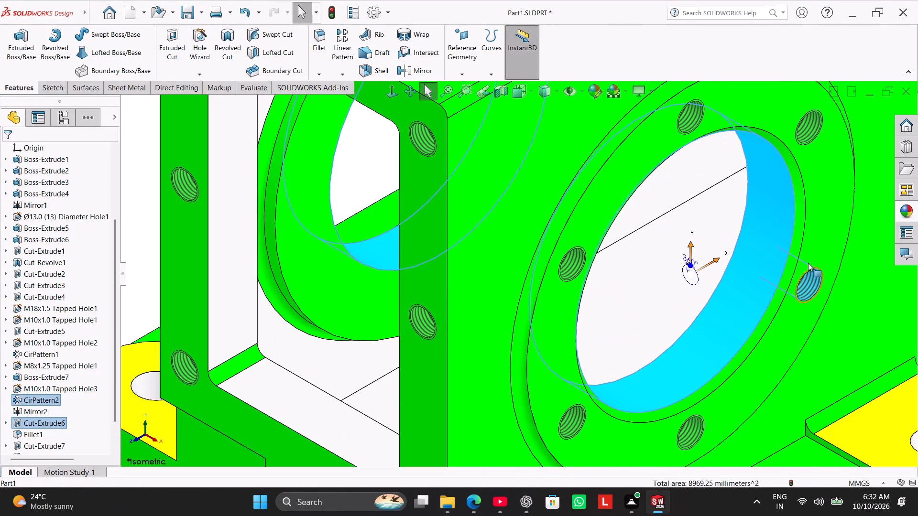
{"action": "left_click", "coordinate": [809, 126], "text": "ctrl"}
{"action": "left_click", "coordinate": [686, 124], "text": "ctrl"}
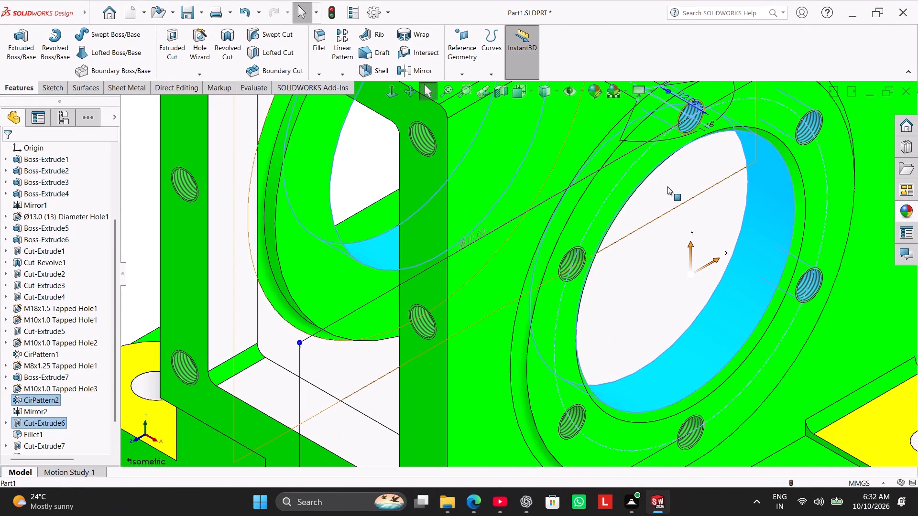
{"action": "left_click", "coordinate": [573, 269], "text": "ctrl"}
{"action": "left_click", "coordinate": [576, 416], "text": "ctrl"}
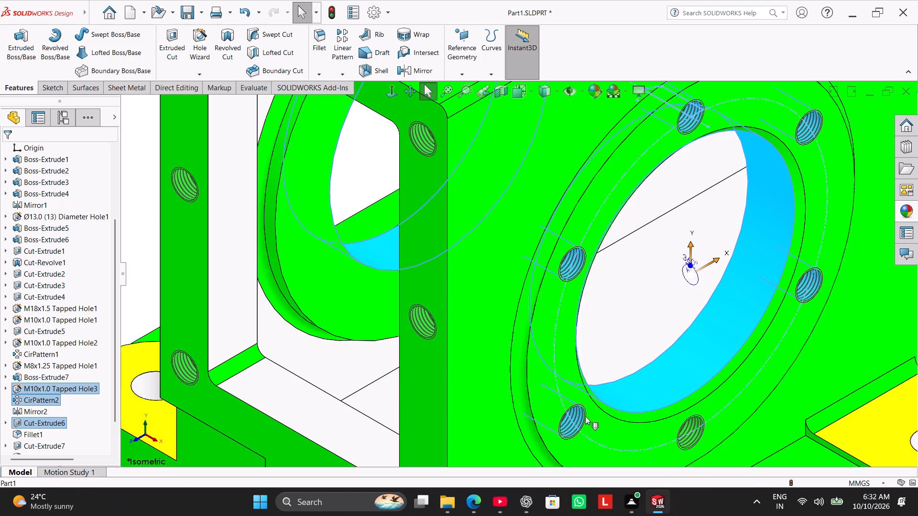
{"action": "left_click", "coordinate": [689, 439], "text": "ctrl"}
Add the M18x1.5 tapped hole and the M10x1.0 holes on the end face's flange-side edge to the face selection.
{"action": "scroll", "coordinate": [531, 337], "scroll_direction": "up", "scroll_amount": 3, "text": "ctrl"}
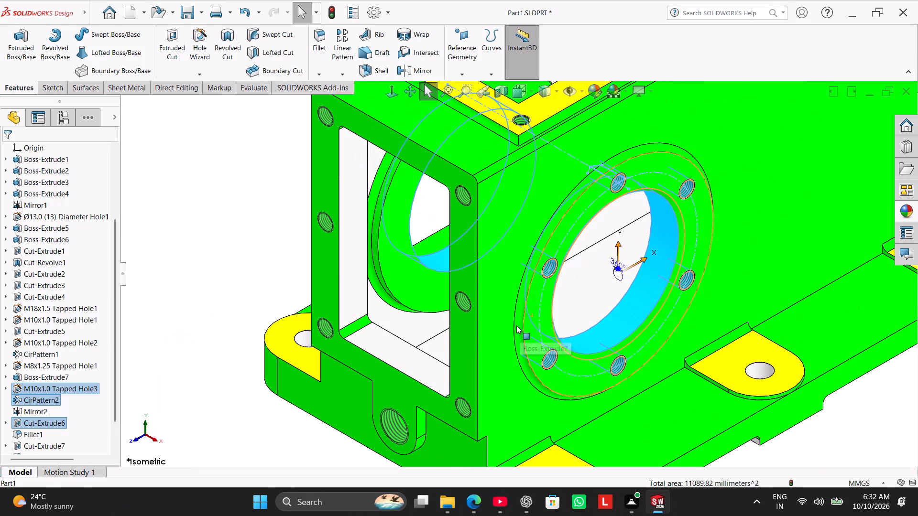
{"action": "scroll", "coordinate": [516, 325], "scroll_direction": "up", "scroll_amount": 1, "text": "ctrl"}
{"action": "left_click", "coordinate": [476, 301], "text": "ctrl"}
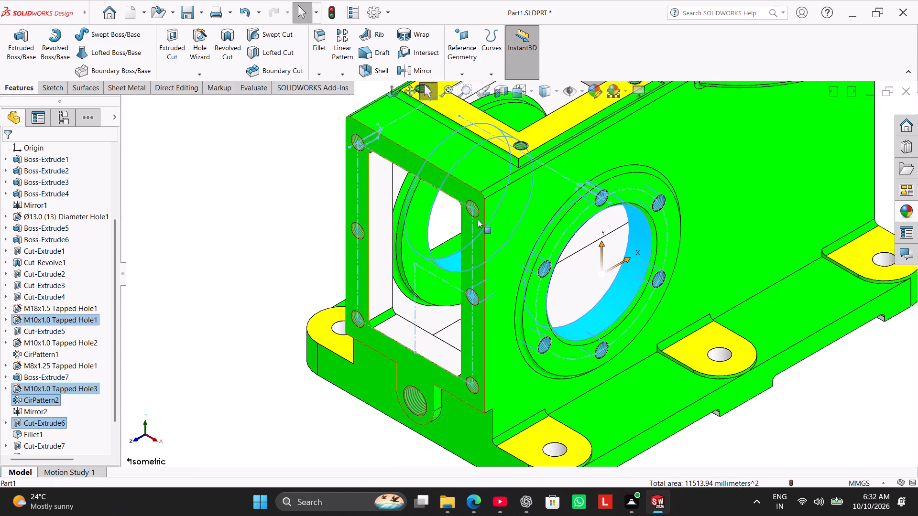
{"action": "left_click", "coordinate": [479, 215], "text": "ctrl"}
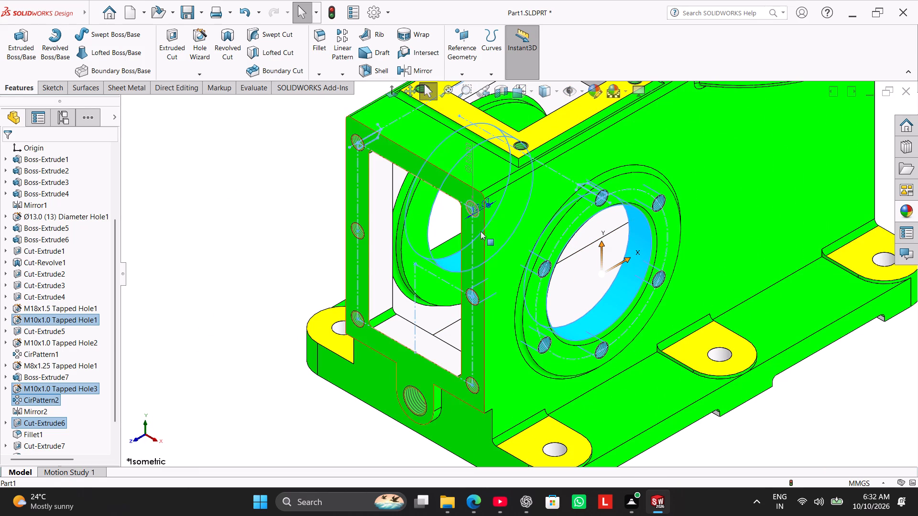
{"action": "left_click", "coordinate": [476, 388], "text": "ctrl"}
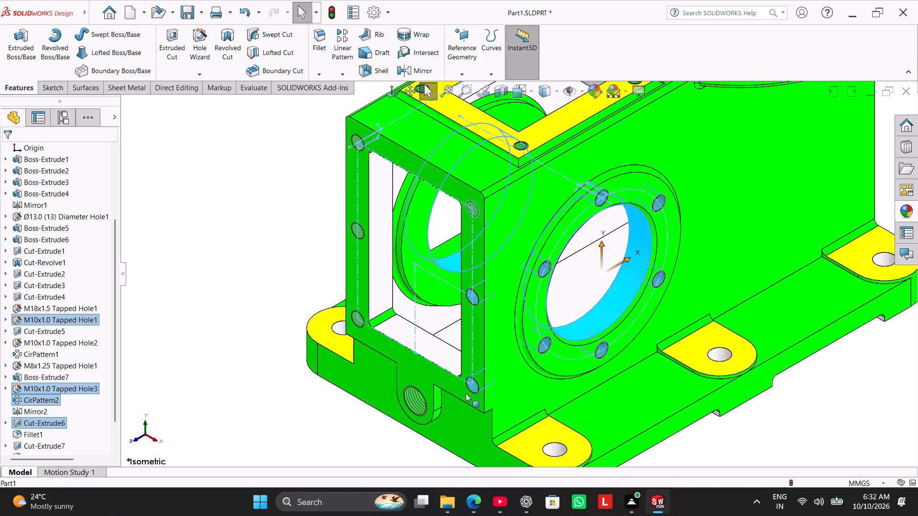
{"action": "left_click", "coordinate": [424, 408], "text": "ctrl"}
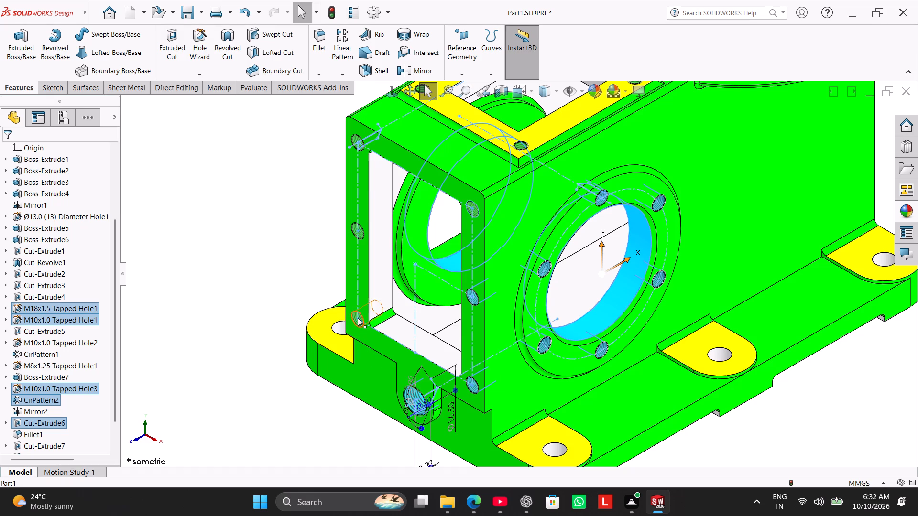
{"action": "left_click", "coordinate": [361, 328], "text": "ctrl"}
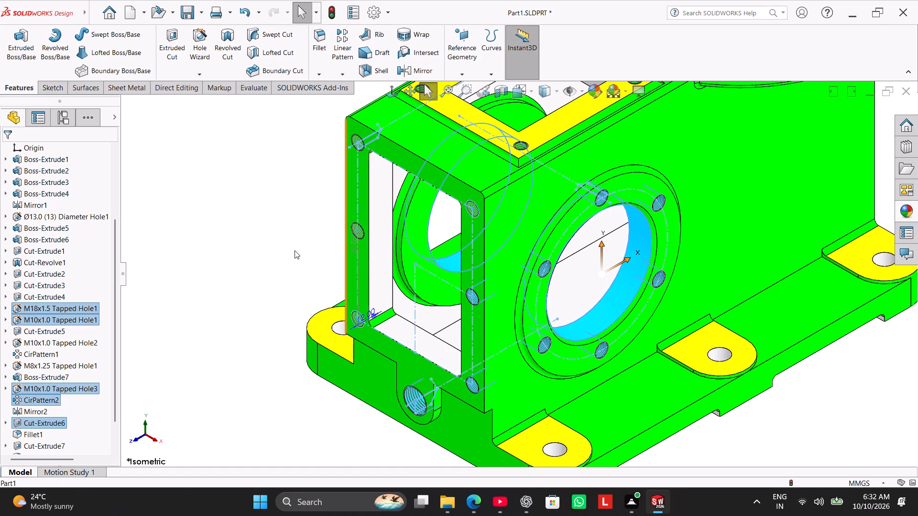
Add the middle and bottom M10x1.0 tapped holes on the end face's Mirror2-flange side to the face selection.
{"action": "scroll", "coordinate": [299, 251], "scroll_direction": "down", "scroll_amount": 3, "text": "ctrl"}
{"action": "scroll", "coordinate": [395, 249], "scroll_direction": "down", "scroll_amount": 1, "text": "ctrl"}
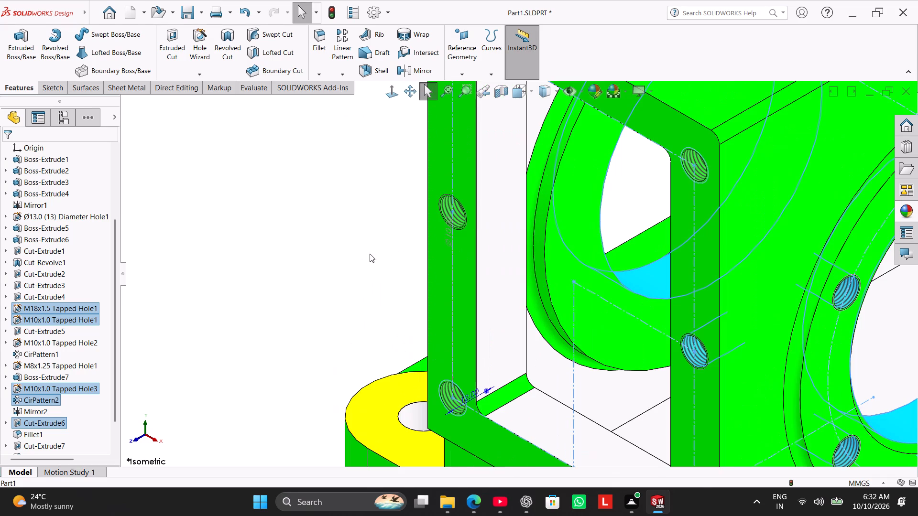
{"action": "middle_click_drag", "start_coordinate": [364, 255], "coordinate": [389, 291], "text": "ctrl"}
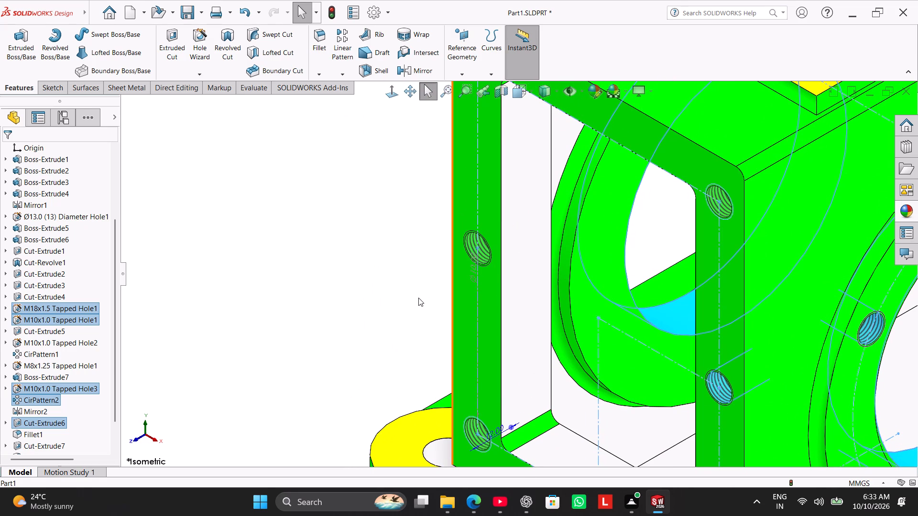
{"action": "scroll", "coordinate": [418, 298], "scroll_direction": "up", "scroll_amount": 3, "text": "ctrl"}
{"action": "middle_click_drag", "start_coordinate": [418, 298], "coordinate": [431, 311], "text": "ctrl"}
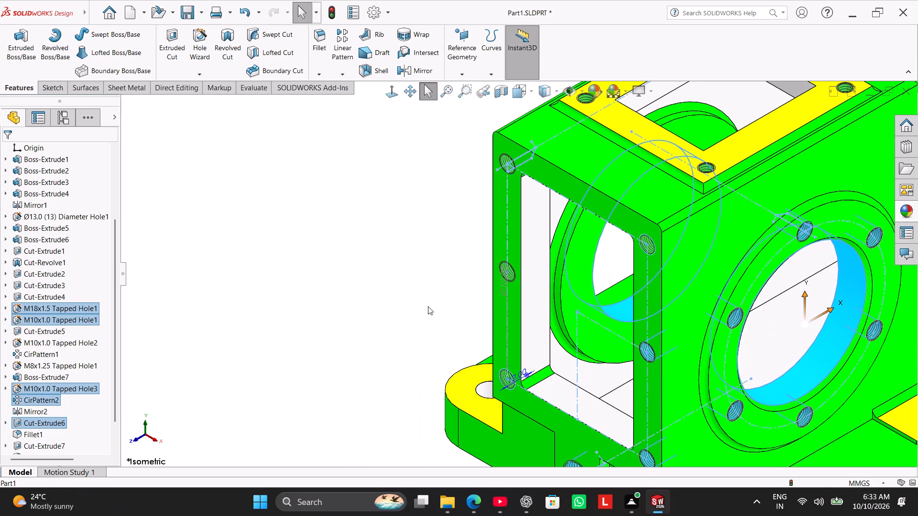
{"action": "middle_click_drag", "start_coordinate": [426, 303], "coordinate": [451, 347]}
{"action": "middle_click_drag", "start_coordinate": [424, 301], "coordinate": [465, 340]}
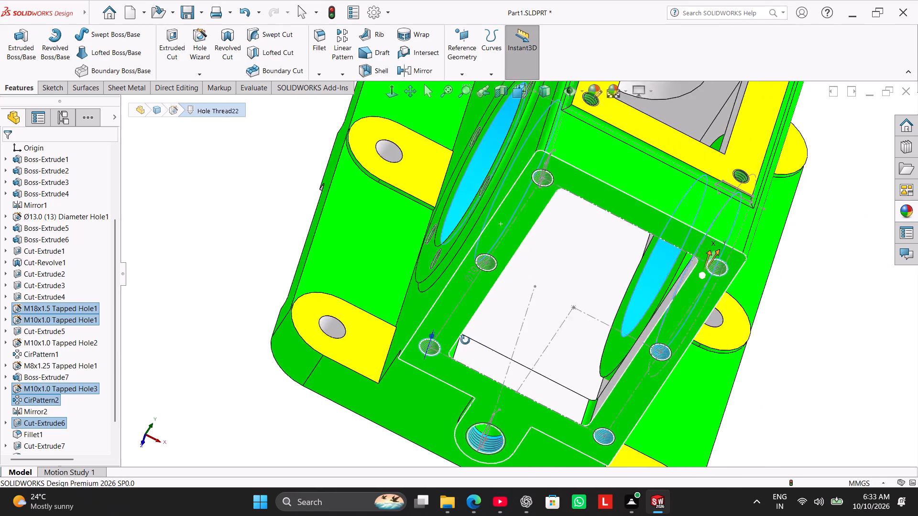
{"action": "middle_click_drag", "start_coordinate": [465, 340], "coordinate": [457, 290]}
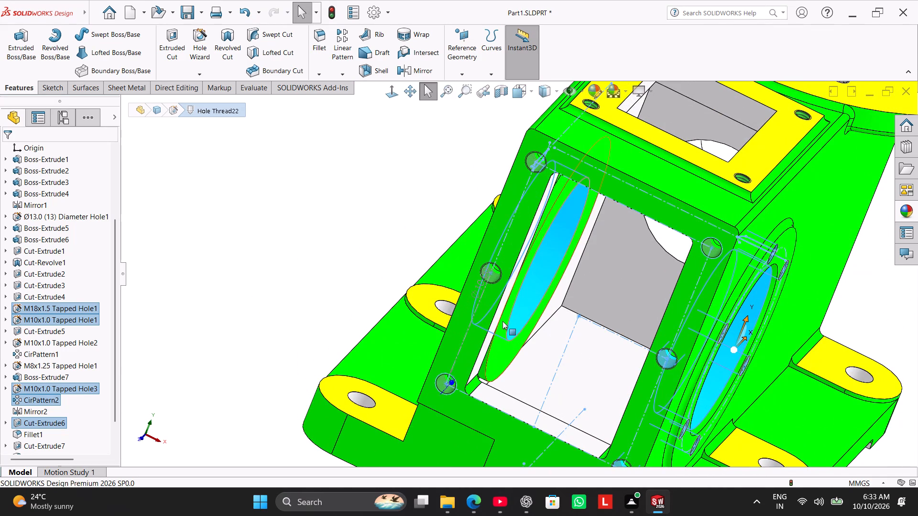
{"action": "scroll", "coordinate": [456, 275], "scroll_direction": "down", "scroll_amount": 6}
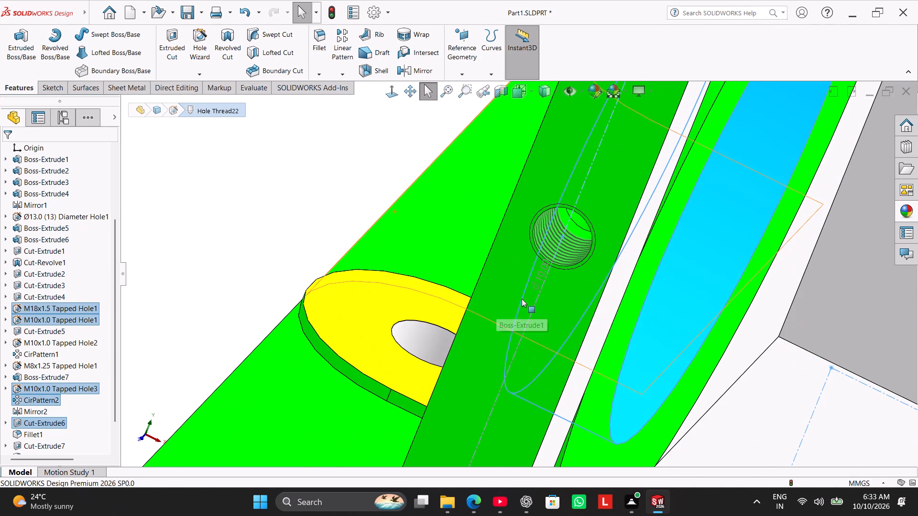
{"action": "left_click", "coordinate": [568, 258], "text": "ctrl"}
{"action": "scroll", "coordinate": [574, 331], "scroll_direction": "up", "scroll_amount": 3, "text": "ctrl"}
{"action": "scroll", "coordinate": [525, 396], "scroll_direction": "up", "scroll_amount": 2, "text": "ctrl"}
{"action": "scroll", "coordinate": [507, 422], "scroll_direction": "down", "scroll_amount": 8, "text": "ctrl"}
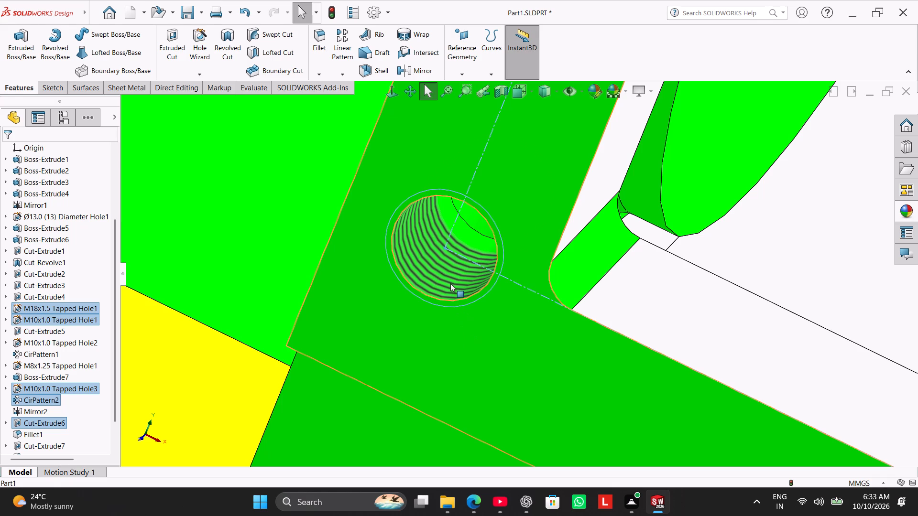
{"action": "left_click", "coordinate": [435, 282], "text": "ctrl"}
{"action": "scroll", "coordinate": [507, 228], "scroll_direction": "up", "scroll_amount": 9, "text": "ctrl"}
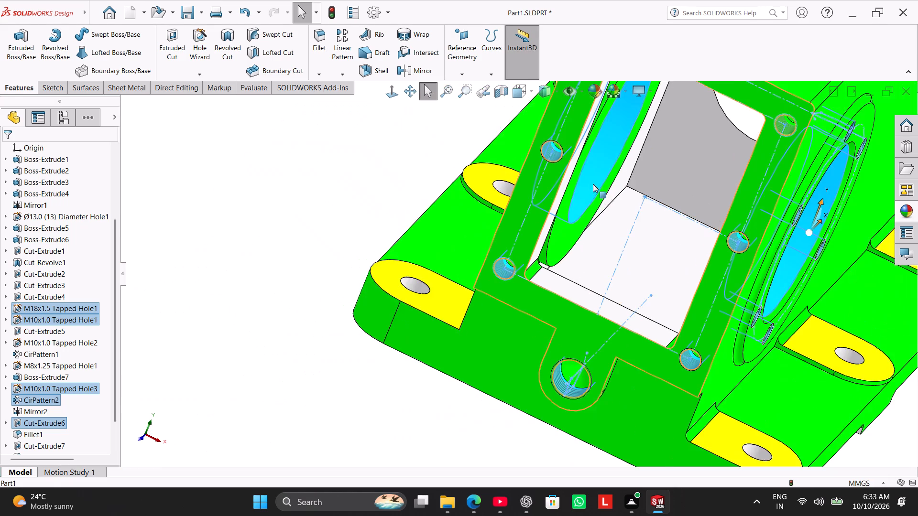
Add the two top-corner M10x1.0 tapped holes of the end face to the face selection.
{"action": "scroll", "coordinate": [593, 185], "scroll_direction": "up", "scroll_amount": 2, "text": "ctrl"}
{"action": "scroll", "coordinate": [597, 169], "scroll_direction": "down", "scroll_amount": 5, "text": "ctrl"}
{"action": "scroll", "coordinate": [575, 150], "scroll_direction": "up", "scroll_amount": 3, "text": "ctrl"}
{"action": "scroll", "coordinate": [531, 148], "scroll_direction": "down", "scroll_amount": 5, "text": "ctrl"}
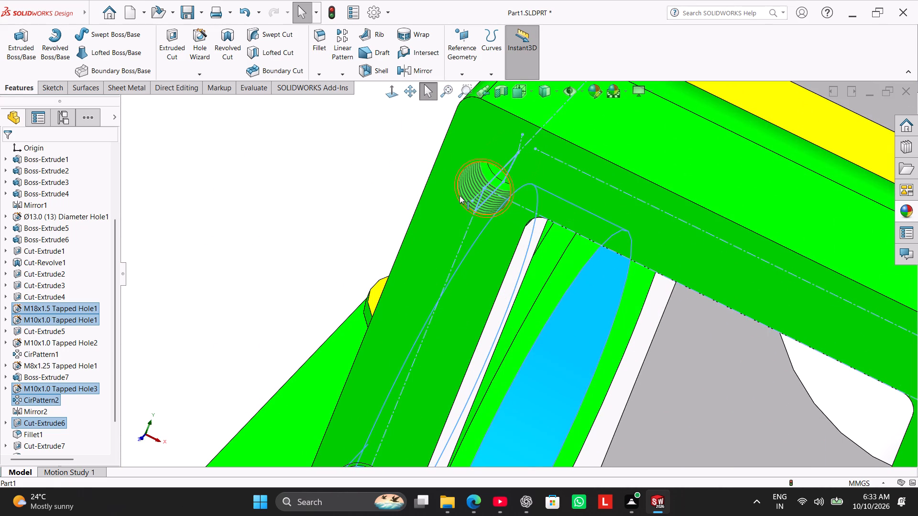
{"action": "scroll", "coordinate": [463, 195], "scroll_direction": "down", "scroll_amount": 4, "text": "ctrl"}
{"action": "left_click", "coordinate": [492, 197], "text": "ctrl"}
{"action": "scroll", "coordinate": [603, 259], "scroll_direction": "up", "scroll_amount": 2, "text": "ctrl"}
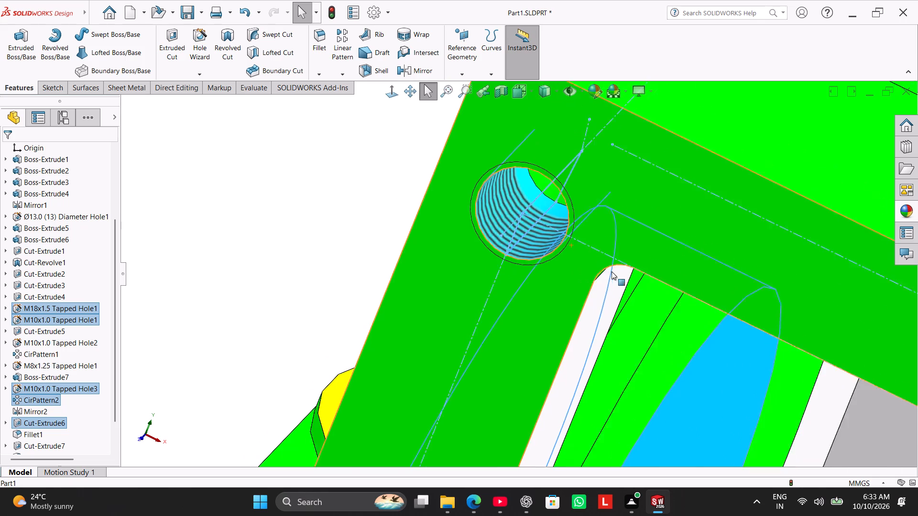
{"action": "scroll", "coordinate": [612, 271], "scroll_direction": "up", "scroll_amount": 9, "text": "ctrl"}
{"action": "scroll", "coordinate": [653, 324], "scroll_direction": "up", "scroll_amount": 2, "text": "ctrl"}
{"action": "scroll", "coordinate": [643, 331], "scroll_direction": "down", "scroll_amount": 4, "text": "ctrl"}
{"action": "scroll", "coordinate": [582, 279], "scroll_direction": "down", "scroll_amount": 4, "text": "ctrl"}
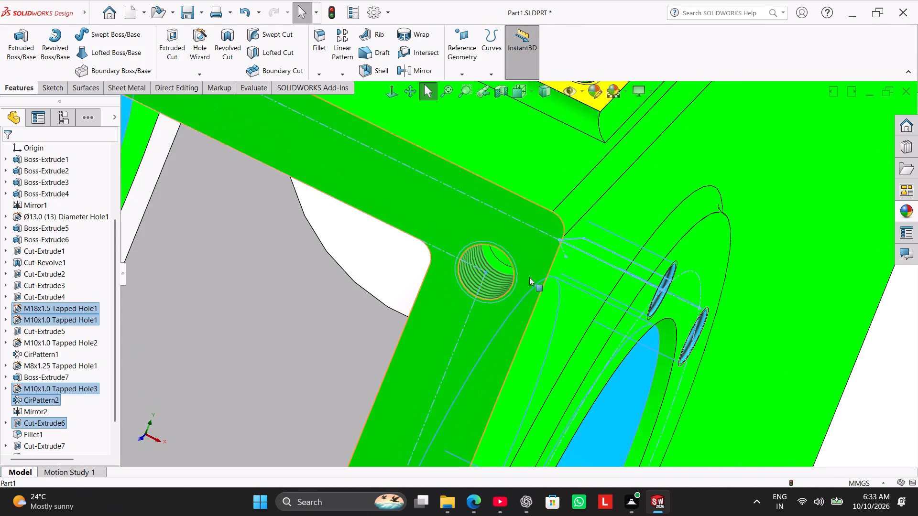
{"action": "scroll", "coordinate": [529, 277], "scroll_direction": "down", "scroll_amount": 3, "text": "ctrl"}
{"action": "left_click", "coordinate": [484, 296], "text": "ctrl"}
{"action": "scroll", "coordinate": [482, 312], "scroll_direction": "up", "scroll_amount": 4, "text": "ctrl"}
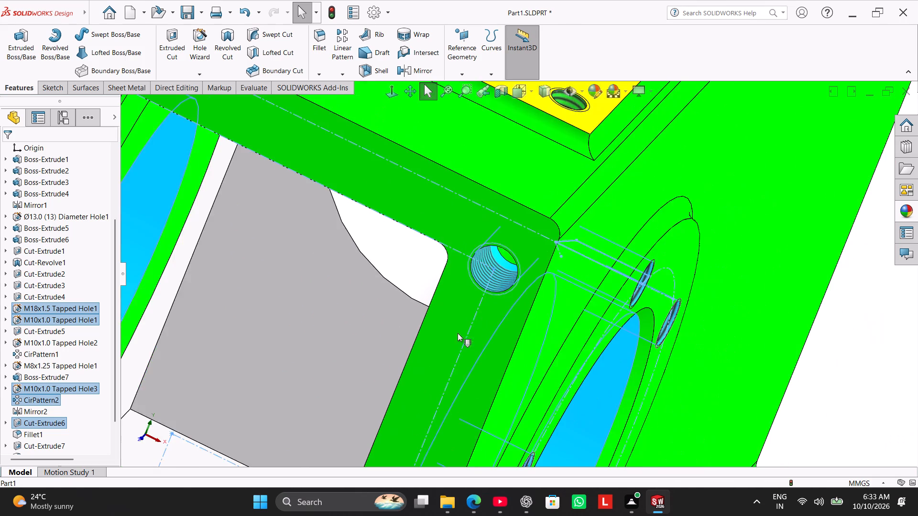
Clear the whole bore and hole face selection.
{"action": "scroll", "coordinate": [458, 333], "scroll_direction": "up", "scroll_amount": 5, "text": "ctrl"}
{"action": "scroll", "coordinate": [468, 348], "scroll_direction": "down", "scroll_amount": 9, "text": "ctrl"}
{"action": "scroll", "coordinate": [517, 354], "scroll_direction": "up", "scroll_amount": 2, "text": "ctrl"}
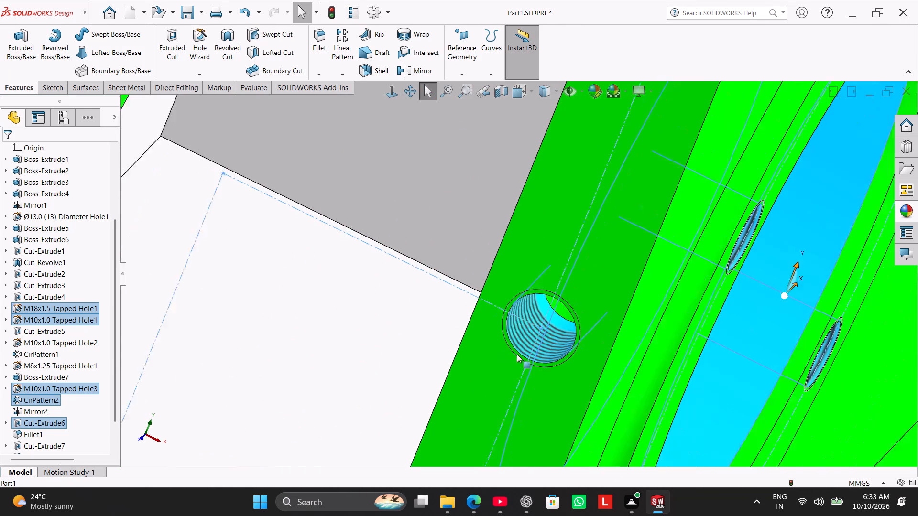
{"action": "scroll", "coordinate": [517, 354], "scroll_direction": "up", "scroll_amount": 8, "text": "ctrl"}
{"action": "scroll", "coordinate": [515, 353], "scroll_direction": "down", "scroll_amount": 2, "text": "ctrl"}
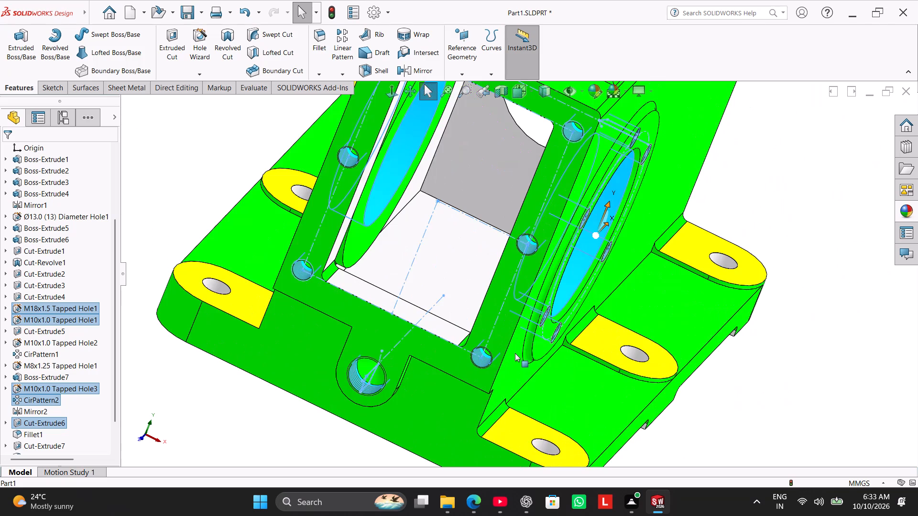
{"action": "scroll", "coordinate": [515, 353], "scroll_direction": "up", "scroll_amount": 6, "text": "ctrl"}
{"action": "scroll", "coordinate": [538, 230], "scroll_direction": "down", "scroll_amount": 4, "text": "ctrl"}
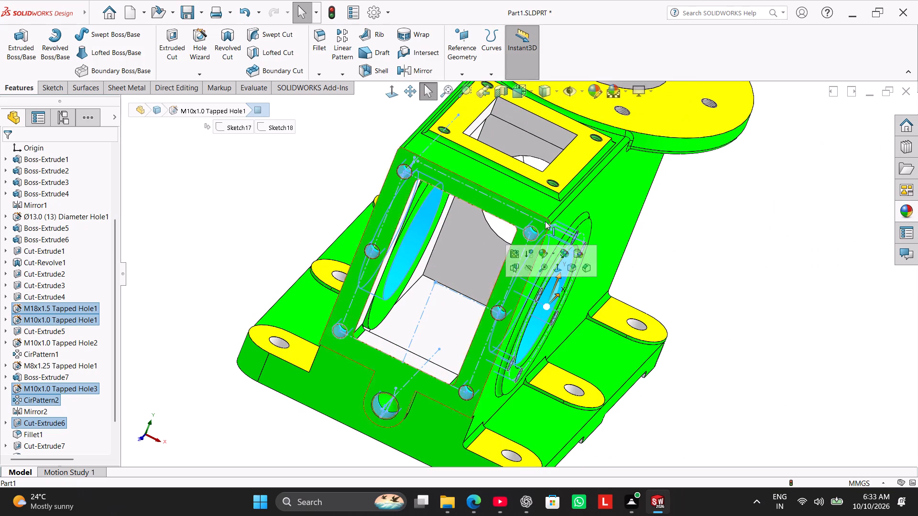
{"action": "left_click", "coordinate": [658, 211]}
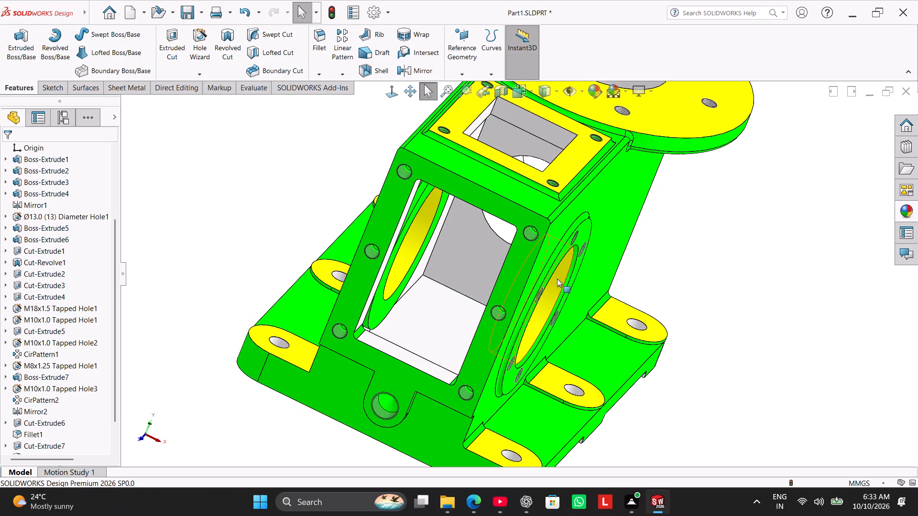
Select the inner bore faces of both side flanges (Cut-Extrude6).
{"action": "left_click", "coordinate": [557, 288], "text": "ctrl"}
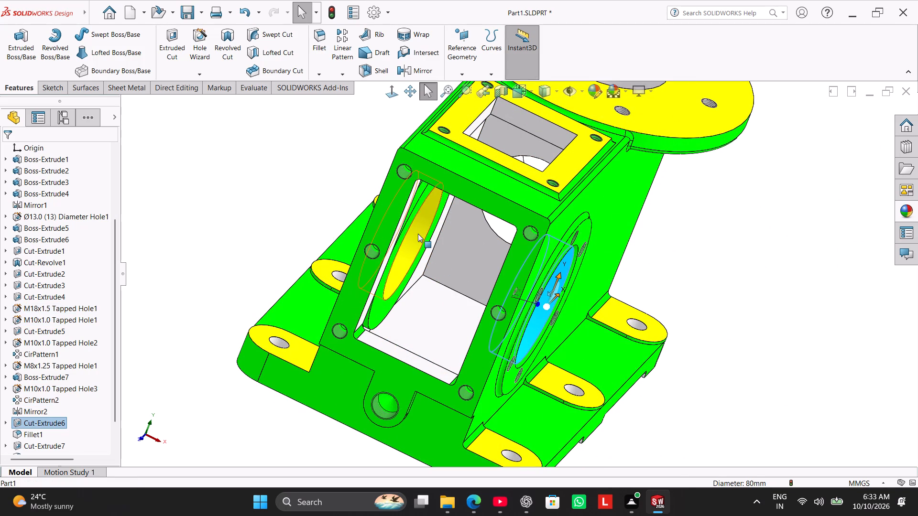
{"action": "left_click", "coordinate": [418, 234], "text": "ctrl"}
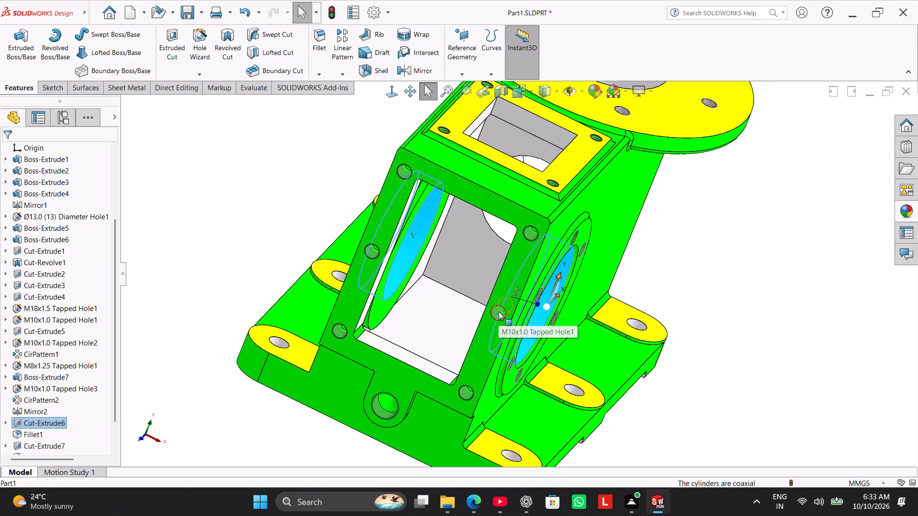
Add the middle M10x1.0 tapped hole on the end face's Boss-Extrude7 side and both bottom-corner holes to the selection.
{"action": "left_click", "coordinate": [499, 312], "text": "ctrl"}
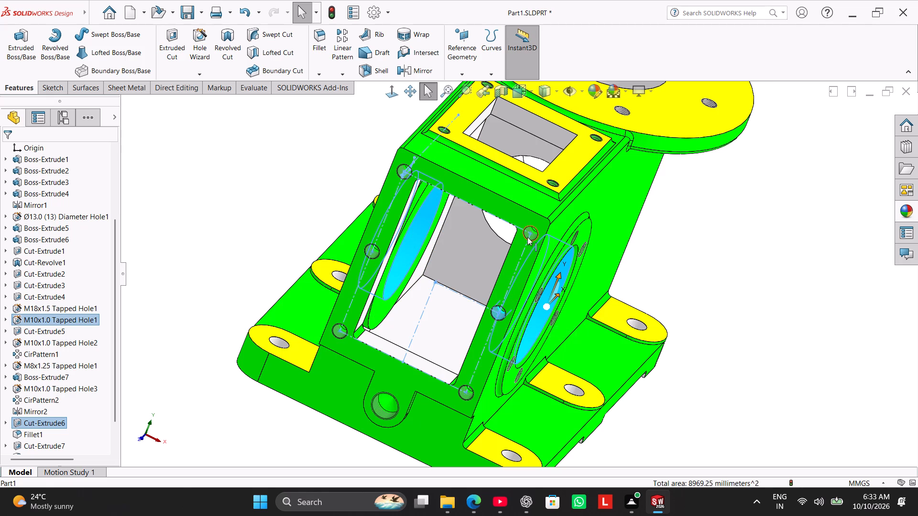
{"action": "scroll", "coordinate": [443, 410], "scroll_direction": "down", "scroll_amount": 5, "text": "ctrl"}
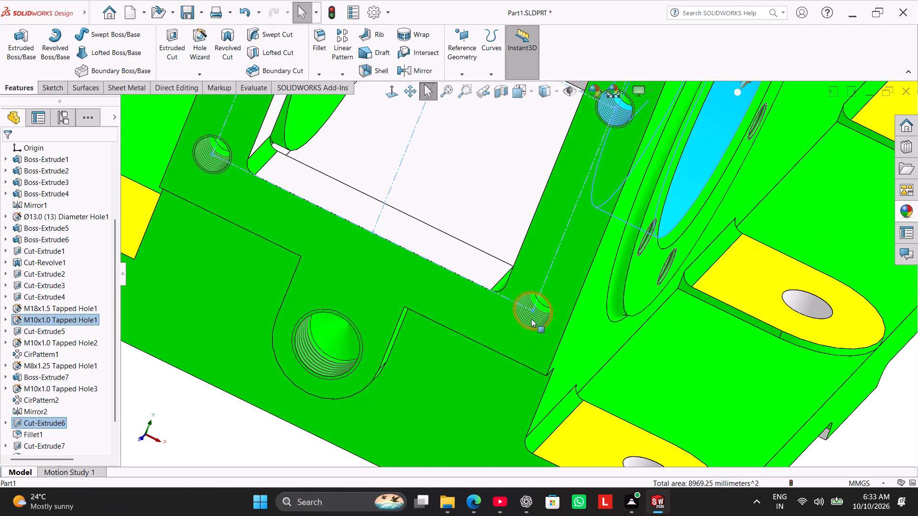
{"action": "left_click", "coordinate": [531, 319], "text": "ctrl"}
{"action": "scroll", "coordinate": [364, 178], "scroll_direction": "up", "scroll_amount": 3, "text": "ctrl"}
{"action": "scroll", "coordinate": [362, 182], "scroll_direction": "down", "scroll_amount": 7, "text": "ctrl"}
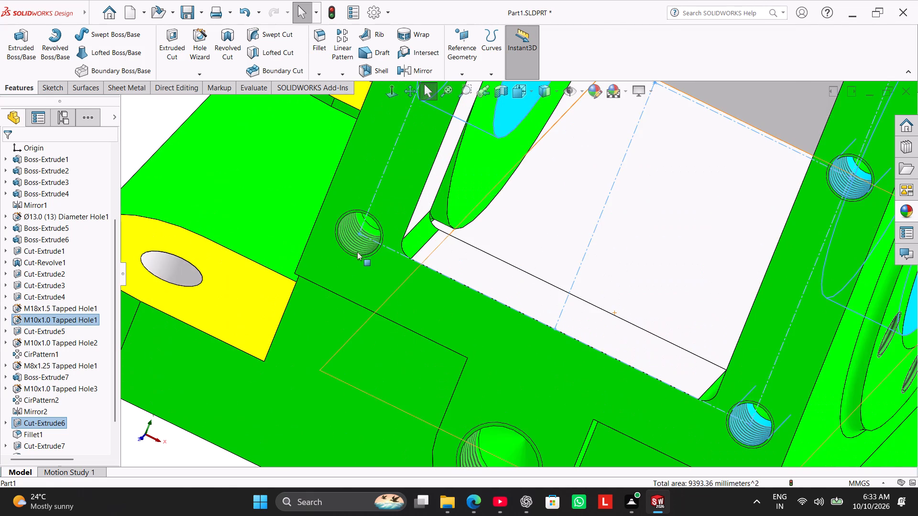
{"action": "left_click", "coordinate": [366, 249], "text": "ctrl"}
Add the middle M10x1.0 tapped hole on the end face's Mirror2-flange side and both top-corner holes to the selection.
{"action": "scroll", "coordinate": [426, 184], "scroll_direction": "up", "scroll_amount": 7, "text": "ctrl"}
{"action": "scroll", "coordinate": [485, 159], "scroll_direction": "down", "scroll_amount": 1, "text": "ctrl"}
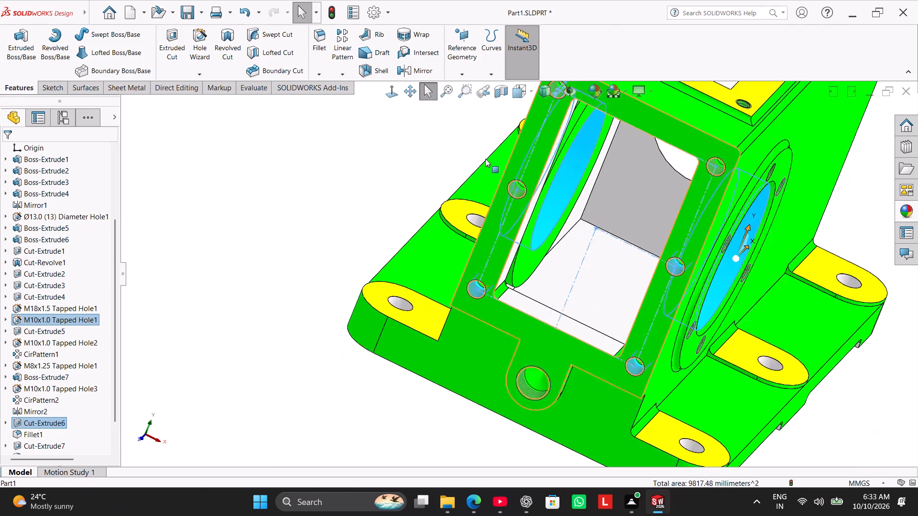
{"action": "scroll", "coordinate": [485, 159], "scroll_direction": "down", "scroll_amount": 8, "text": "ctrl"}
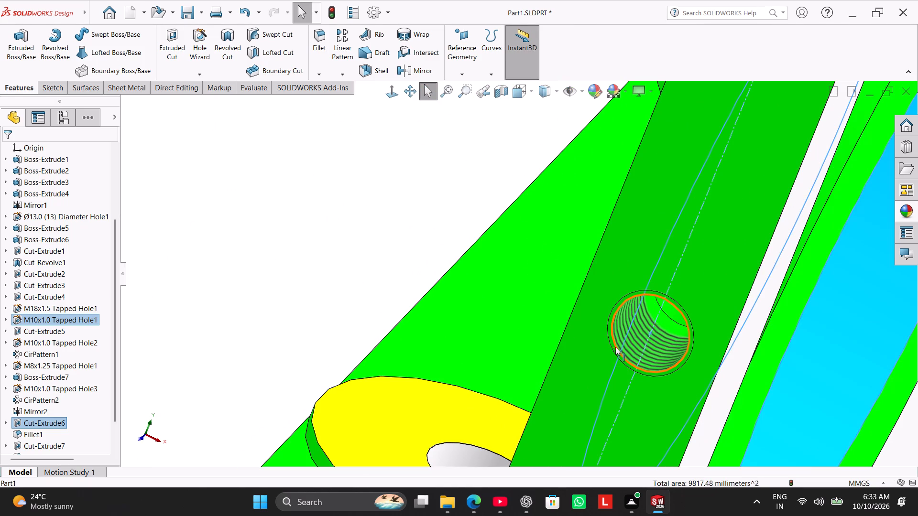
{"action": "left_click", "coordinate": [615, 347], "text": "ctrl"}
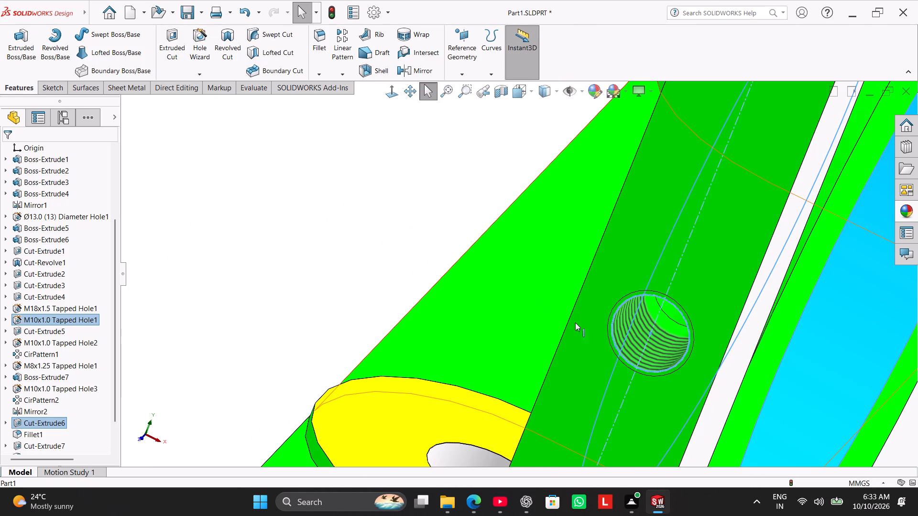
{"action": "left_click", "coordinate": [614, 336], "text": "ctrl"}
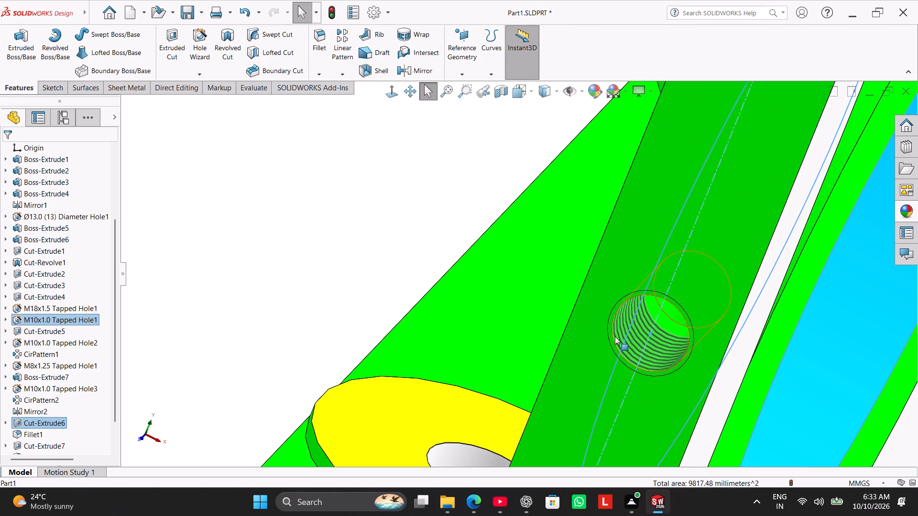
{"action": "left_click", "coordinate": [624, 334], "text": "ctrl"}
{"action": "scroll", "coordinate": [702, 292], "scroll_direction": "up", "scroll_amount": 5, "text": "ctrl"}
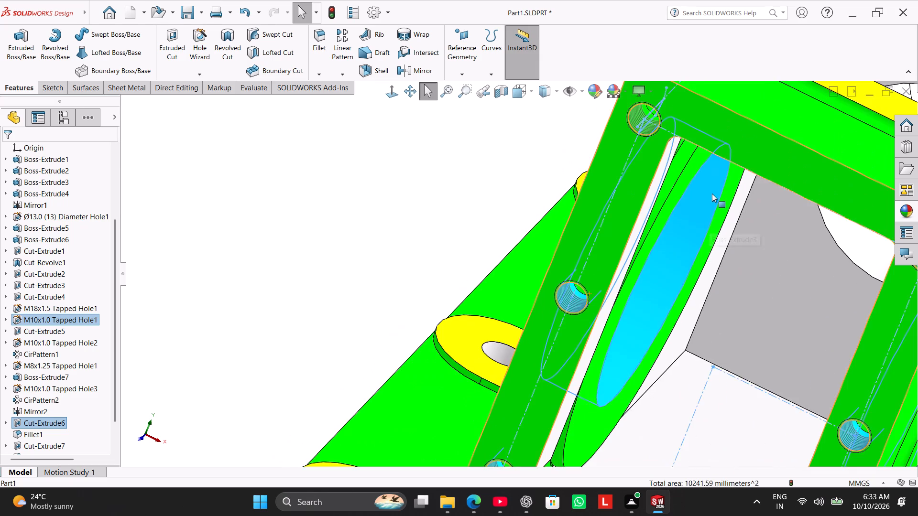
{"action": "scroll", "coordinate": [710, 192], "scroll_direction": "up", "scroll_amount": 3, "text": "ctrl"}
{"action": "scroll", "coordinate": [642, 193], "scroll_direction": "down", "scroll_amount": 4, "text": "ctrl"}
{"action": "scroll", "coordinate": [504, 206], "scroll_direction": "down", "scroll_amount": 7, "text": "ctrl"}
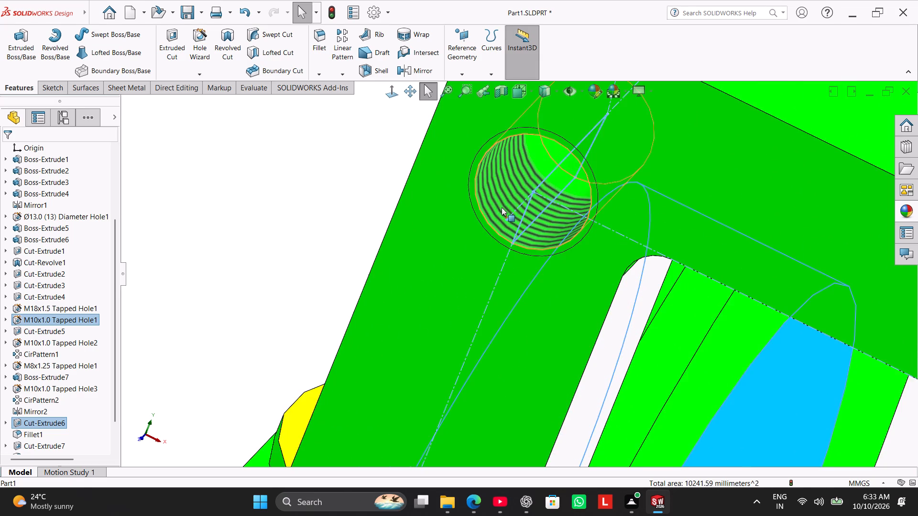
{"action": "left_click", "coordinate": [499, 204], "text": "ctrl"}
{"action": "scroll", "coordinate": [637, 242], "scroll_direction": "up", "scroll_amount": 11, "text": "ctrl"}
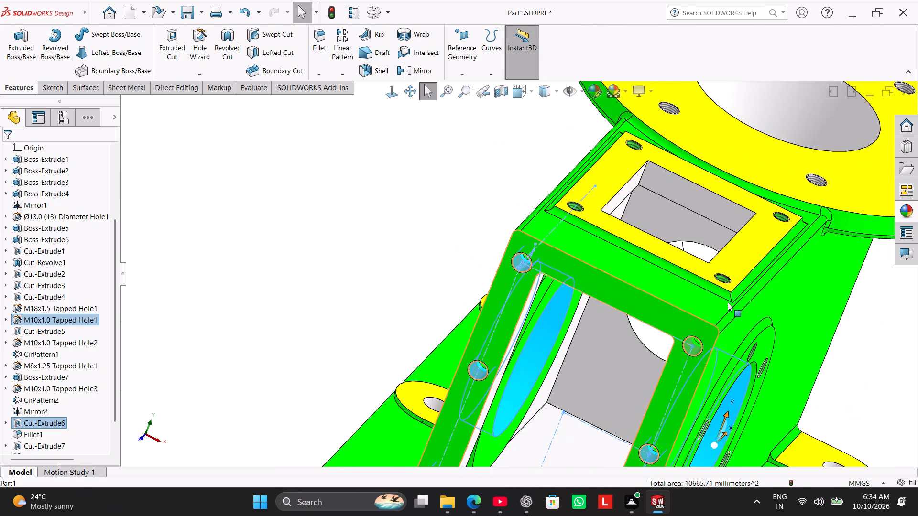
{"action": "scroll", "coordinate": [728, 308], "scroll_direction": "down", "scroll_amount": 4, "text": "ctrl"}
{"action": "scroll", "coordinate": [675, 346], "scroll_direction": "down", "scroll_amount": 3, "text": "ctrl"}
{"action": "left_click", "coordinate": [528, 397], "text": "ctrl"}
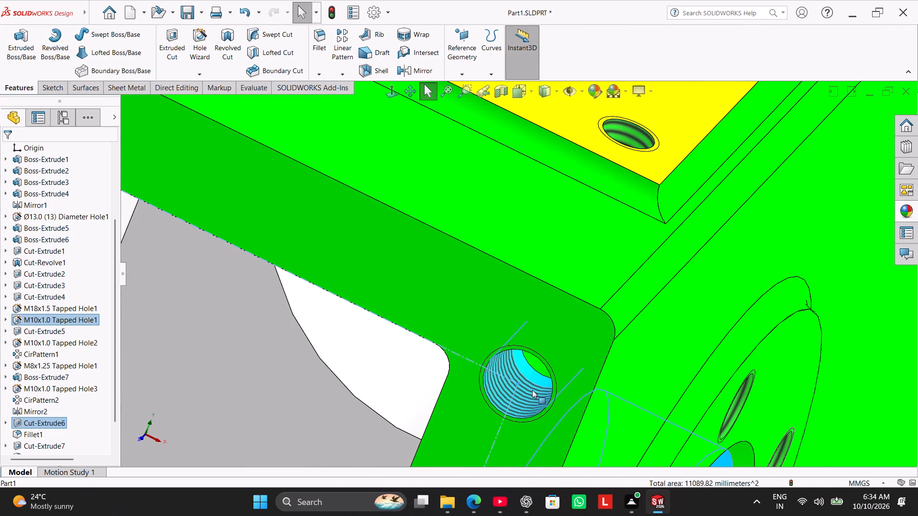
Add the six tapped holes around the bore of the Boss-Extrude7 side flange (CirPattern2) to the selection.
{"action": "scroll", "coordinate": [533, 389], "scroll_direction": "up", "scroll_amount": 11, "text": "ctrl"}
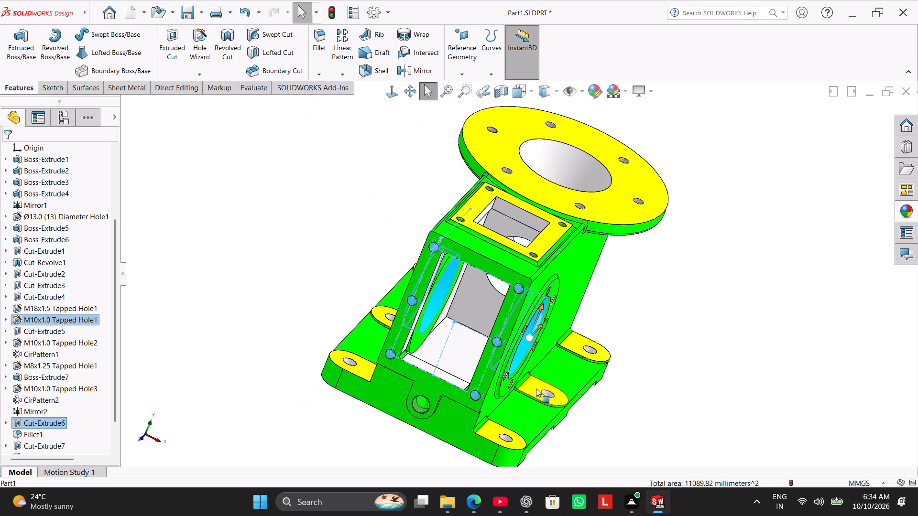
{"action": "scroll", "coordinate": [536, 385], "scroll_direction": "up", "scroll_amount": 2, "text": "ctrl"}
{"action": "middle_click_drag", "start_coordinate": [570, 309], "coordinate": [558, 308], "text": "ctrl"}
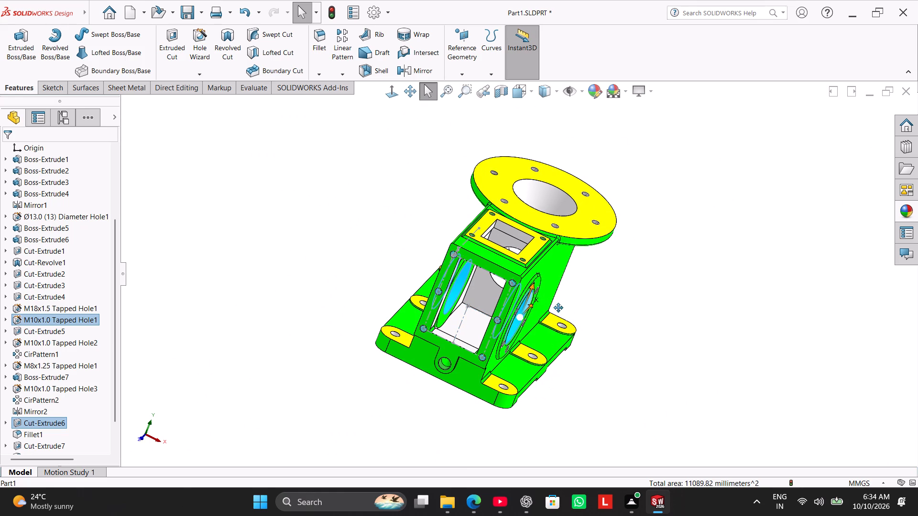
{"action": "middle_click_drag", "start_coordinate": [558, 308], "coordinate": [443, 354], "text": "ctrl"}
{"action": "middle_click_drag", "start_coordinate": [519, 320], "coordinate": [502, 330]}
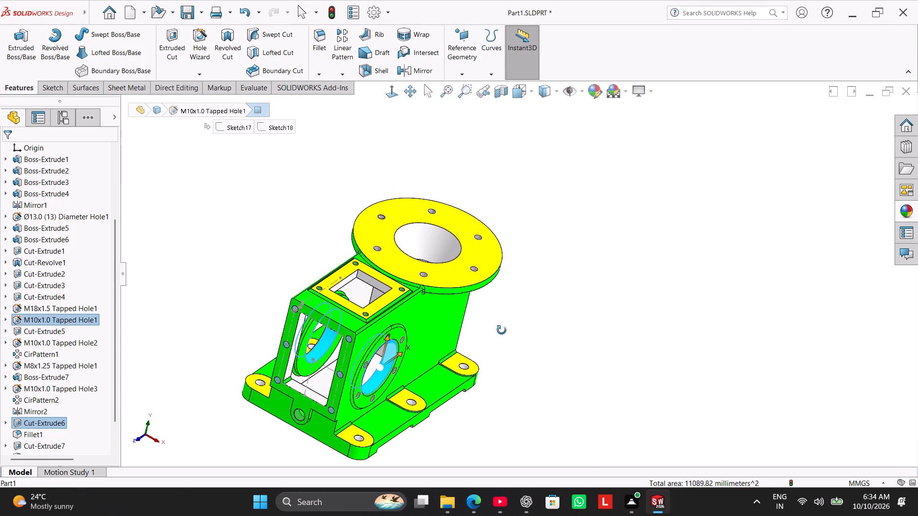
{"action": "middle_click_drag", "start_coordinate": [502, 330], "coordinate": [380, 333]}
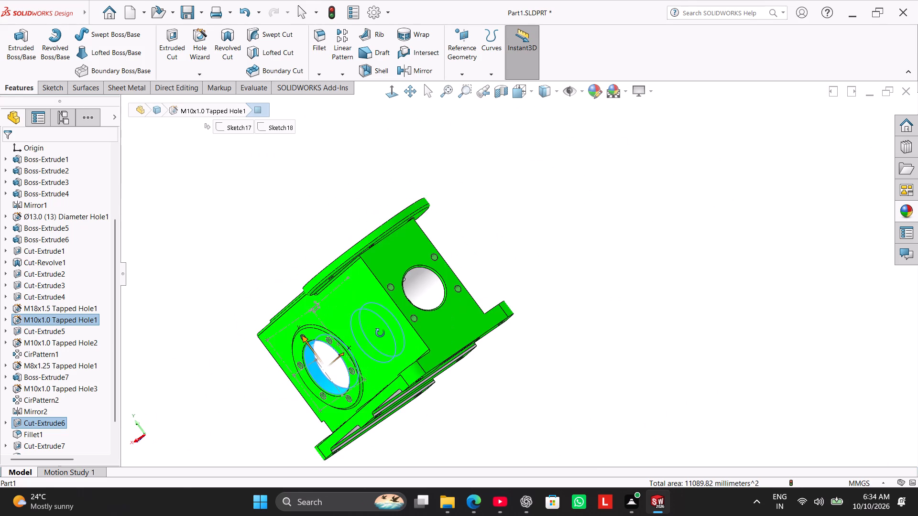
{"action": "middle_click_drag", "start_coordinate": [380, 333], "coordinate": [494, 323]}
{"action": "scroll", "coordinate": [403, 352], "scroll_direction": "down", "scroll_amount": 8, "text": "ctrl"}
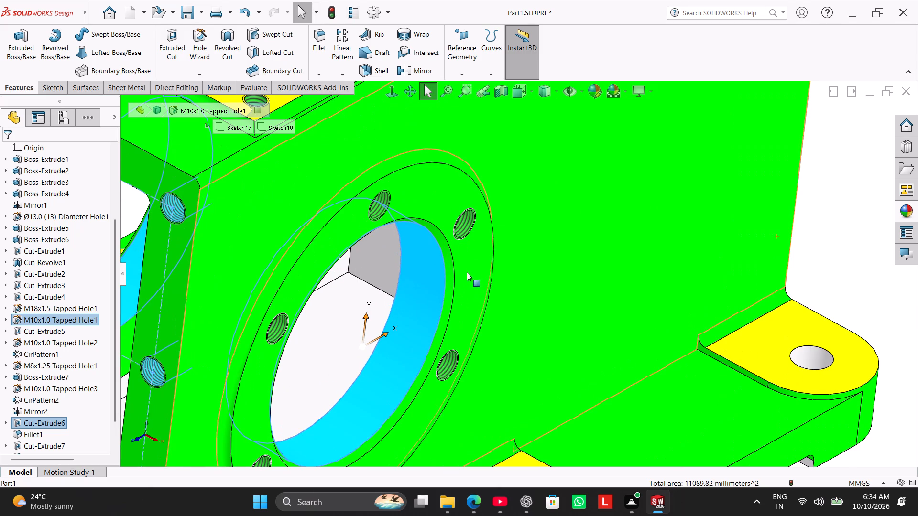
{"action": "left_click", "coordinate": [467, 231], "text": "ctrl"}
{"action": "left_click", "coordinate": [452, 359], "text": "ctrl"}
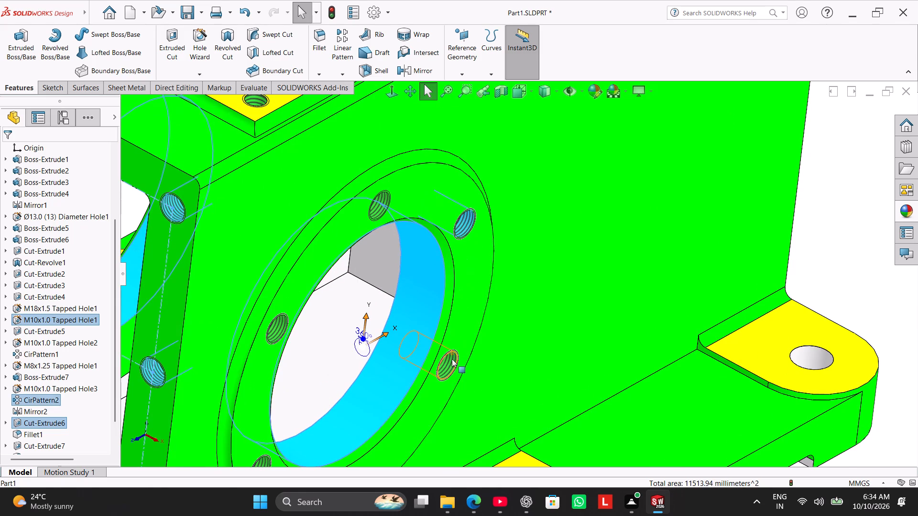
{"action": "scroll", "coordinate": [430, 384], "scroll_direction": "up", "scroll_amount": 3, "text": "ctrl"}
{"action": "left_click", "coordinate": [417, 396], "text": "ctrl"}
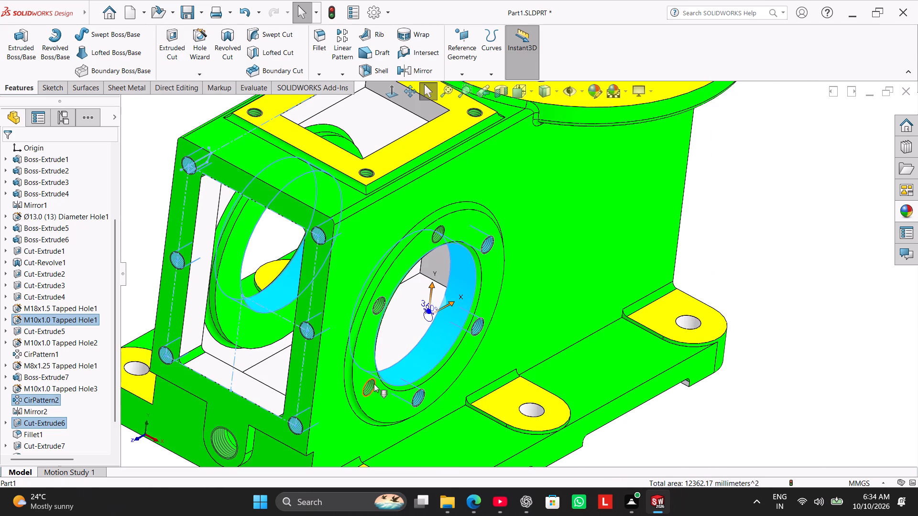
{"action": "left_click", "coordinate": [371, 384], "text": "ctrl"}
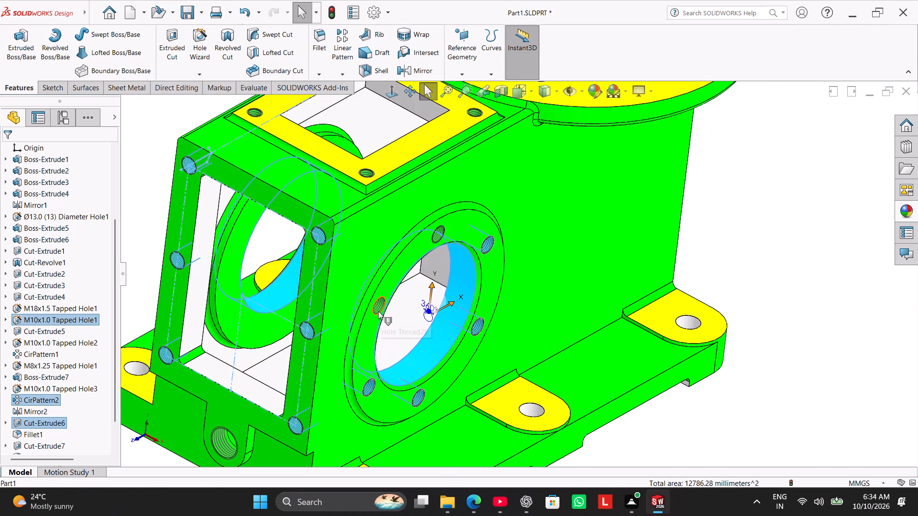
{"action": "left_click", "coordinate": [378, 307], "text": "ctrl"}
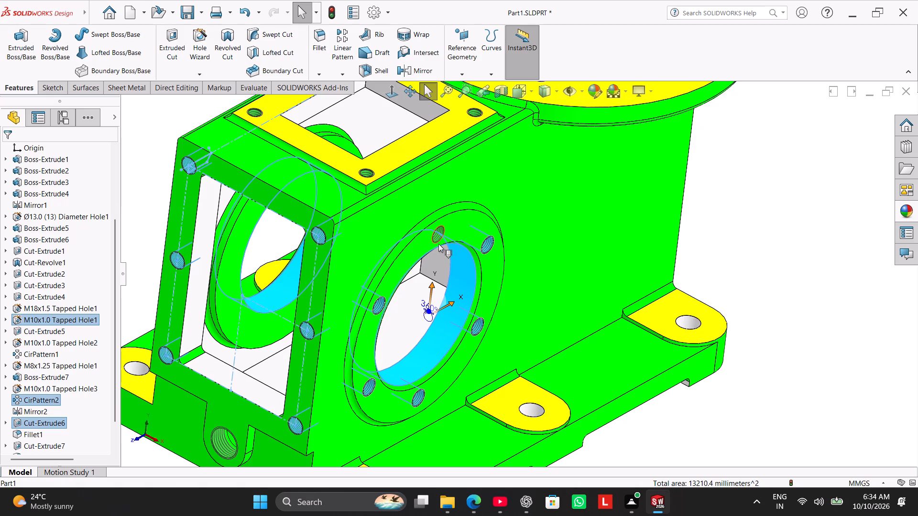
{"action": "left_click", "coordinate": [437, 240], "text": "ctrl"}
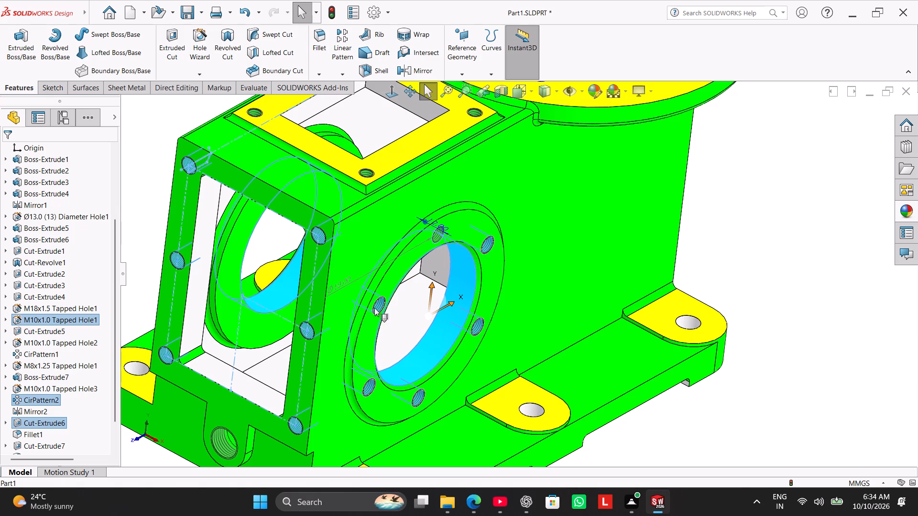
Add the six mirrored tapped holes around the bore of the opposite side flange (Mirror2) to the selection.
{"action": "scroll", "coordinate": [372, 321], "scroll_direction": "up", "scroll_amount": 1, "text": "ctrl"}
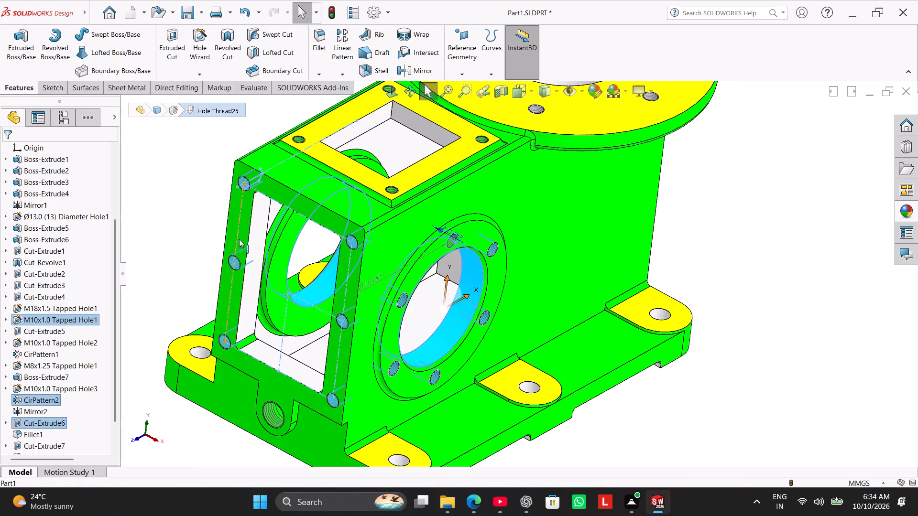
{"action": "middle_click_drag", "start_coordinate": [192, 264], "coordinate": [260, 342]}
{"action": "scroll", "coordinate": [201, 232], "scroll_direction": "up", "scroll_amount": 2}
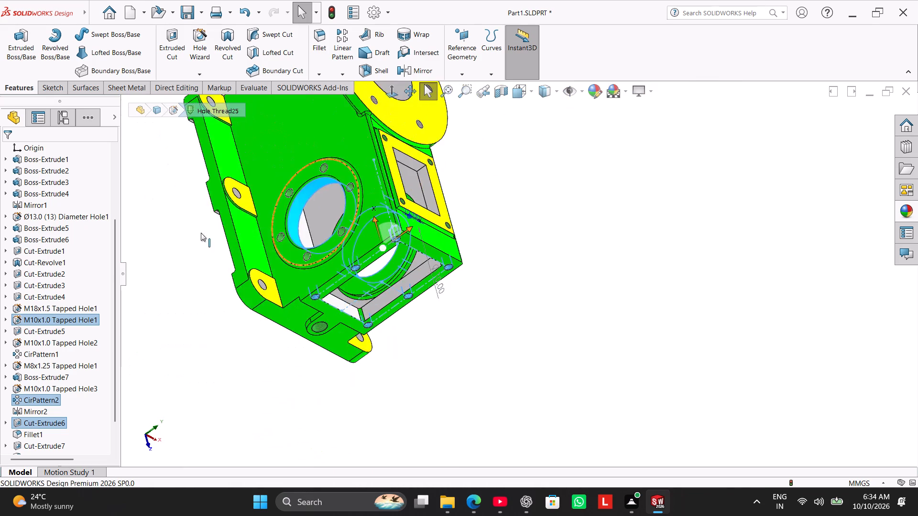
{"action": "scroll", "coordinate": [201, 233], "scroll_direction": "up", "scroll_amount": 2}
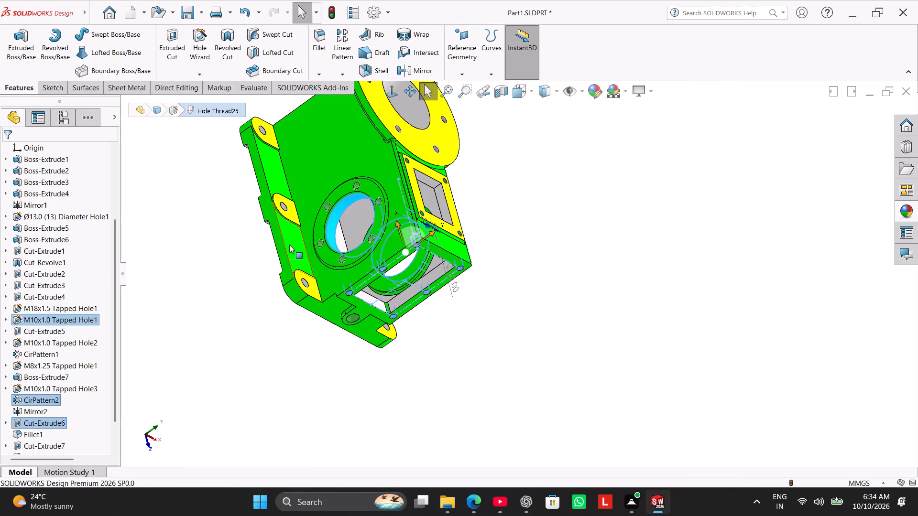
{"action": "middle_click_drag", "start_coordinate": [265, 286], "coordinate": [269, 324]}
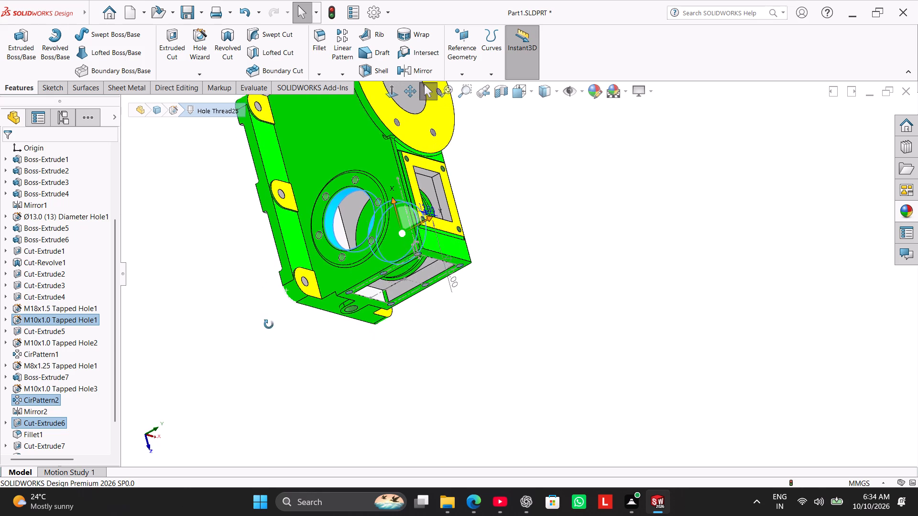
{"action": "middle_click_drag", "start_coordinate": [269, 324], "coordinate": [270, 332]}
{"action": "scroll", "coordinate": [336, 220], "scroll_direction": "down", "scroll_amount": 4}
{"action": "scroll", "coordinate": [403, 278], "scroll_direction": "down", "scroll_amount": 3}
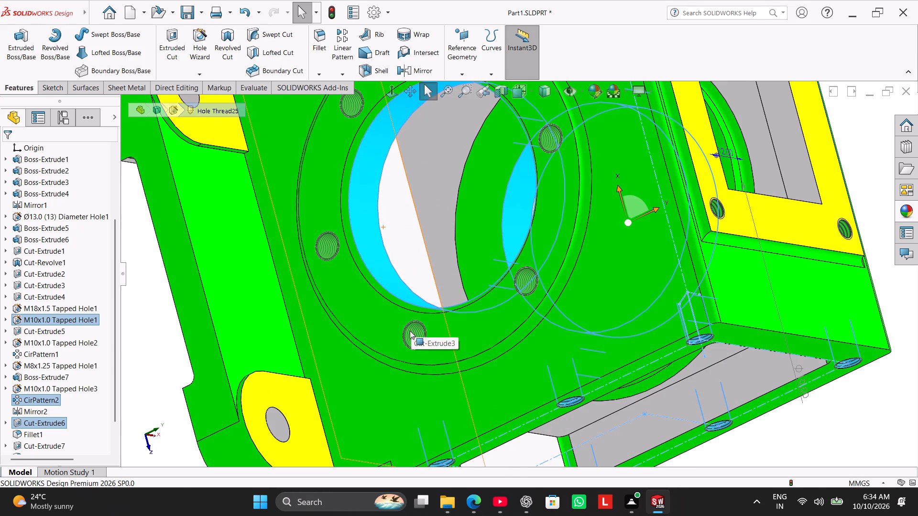
{"action": "left_click", "coordinate": [415, 336], "text": "ctrl"}
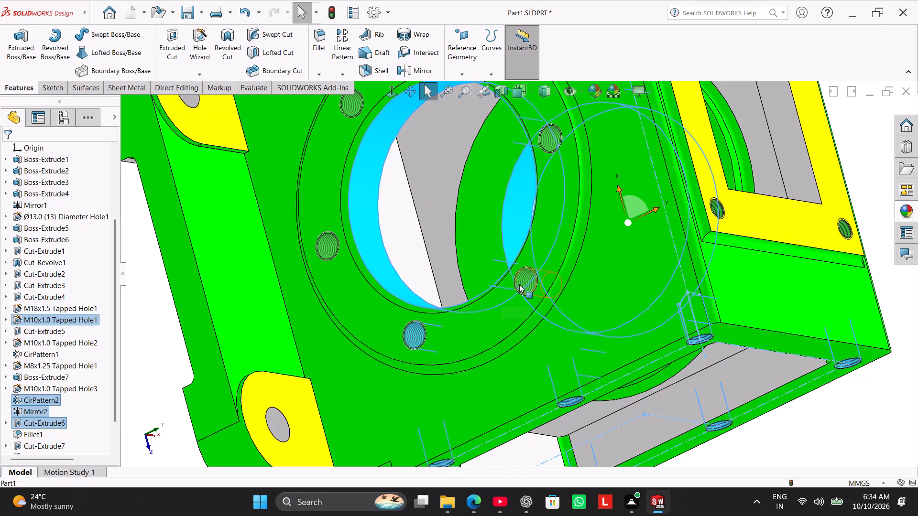
{"action": "left_click", "coordinate": [519, 284], "text": "ctrl"}
{"action": "scroll", "coordinate": [517, 222], "scroll_direction": "up", "scroll_amount": 3, "text": "ctrl"}
{"action": "scroll", "coordinate": [525, 215], "scroll_direction": "down", "scroll_amount": 5, "text": "ctrl"}
{"action": "left_click", "coordinate": [553, 195], "text": "ctrl"}
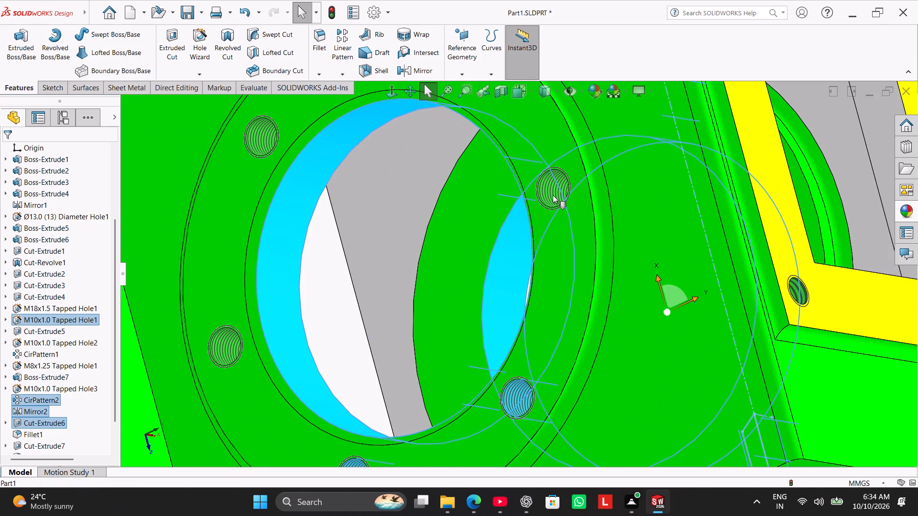
{"action": "left_click", "coordinate": [556, 197], "text": "ctrl"}
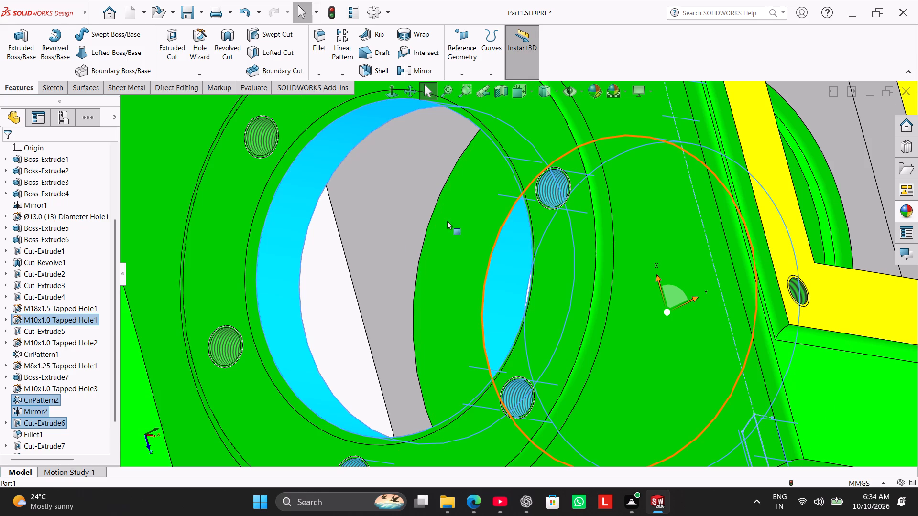
{"action": "left_click", "coordinate": [223, 348], "text": "ctrl"}
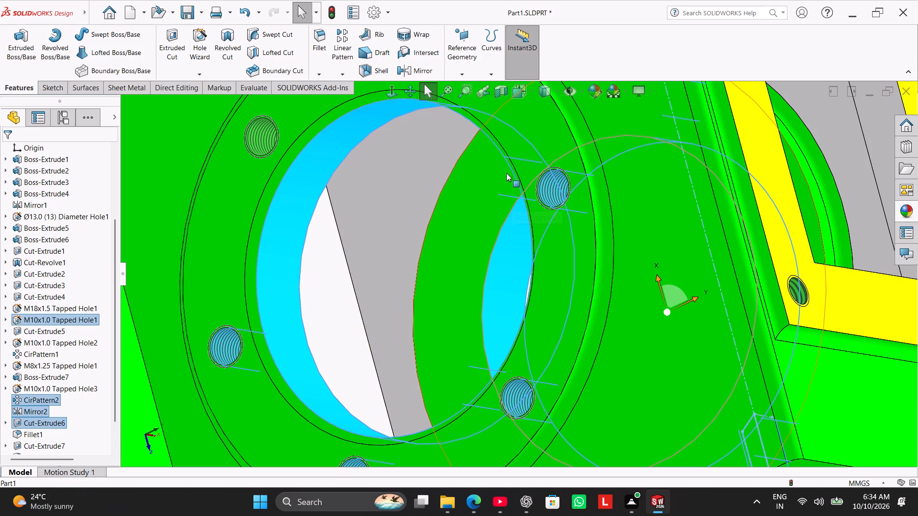
{"action": "scroll", "coordinate": [503, 167], "scroll_direction": "up", "scroll_amount": 3, "text": "ctrl"}
{"action": "scroll", "coordinate": [492, 162], "scroll_direction": "down", "scroll_amount": 5, "text": "ctrl"}
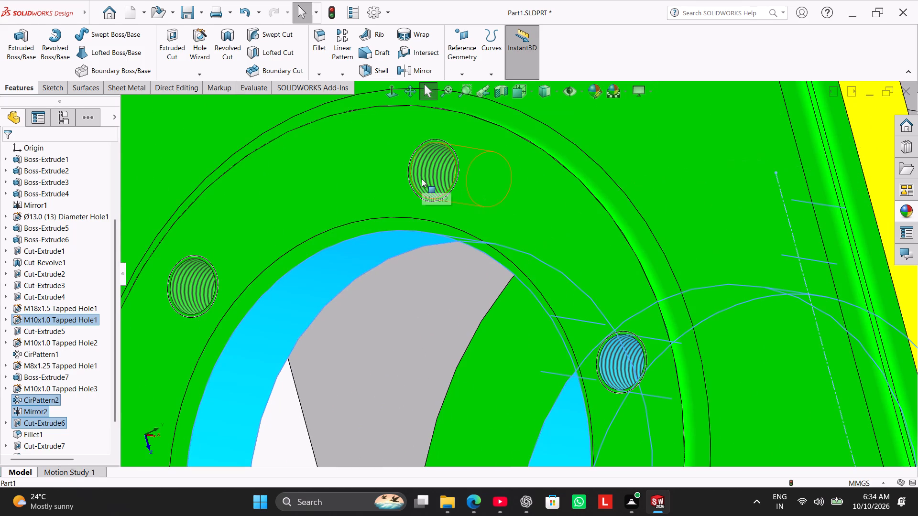
{"action": "left_click", "coordinate": [422, 179], "text": "ctrl"}
{"action": "left_click", "coordinate": [205, 277], "text": "ctrl"}
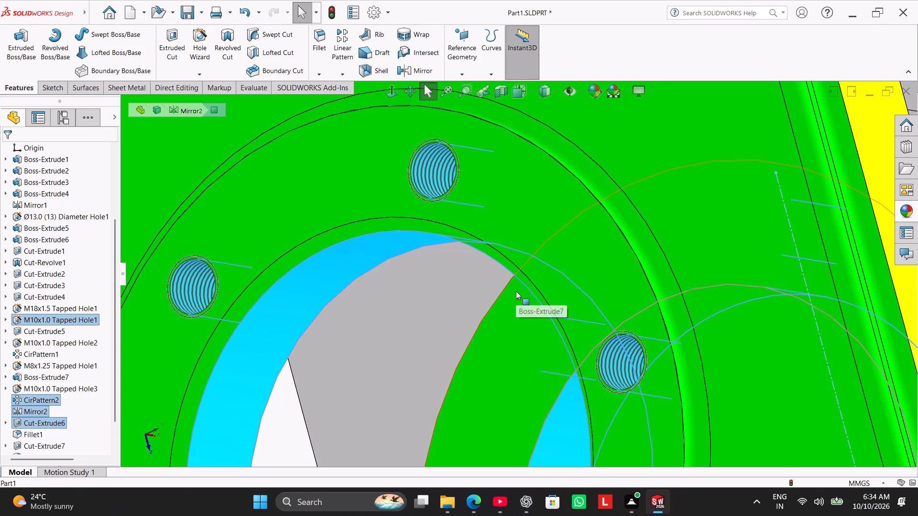
Apply the light grey color appearance to all selected bore and tapped-hole faces and show the housing in isometric view.
{"action": "scroll", "coordinate": [516, 291], "scroll_direction": "up", "scroll_amount": 10}
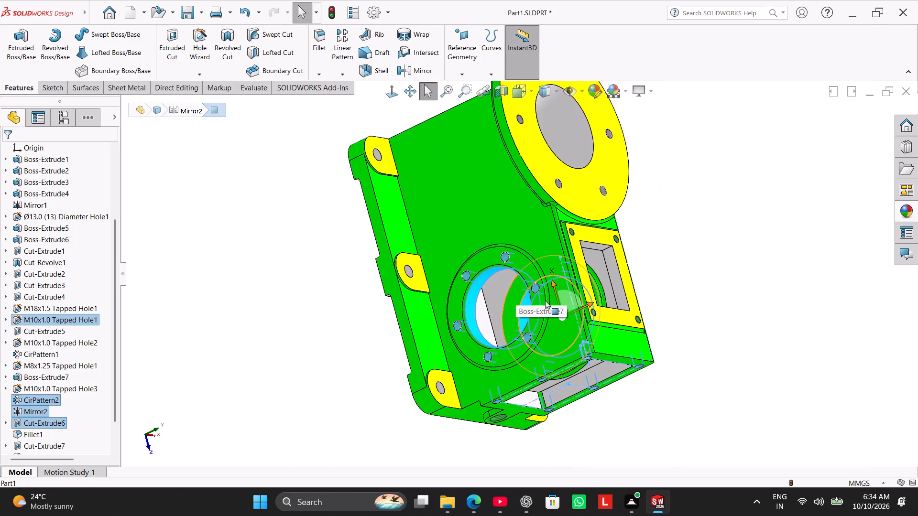
{"action": "middle_click_drag", "start_coordinate": [729, 313], "coordinate": [583, 286]}
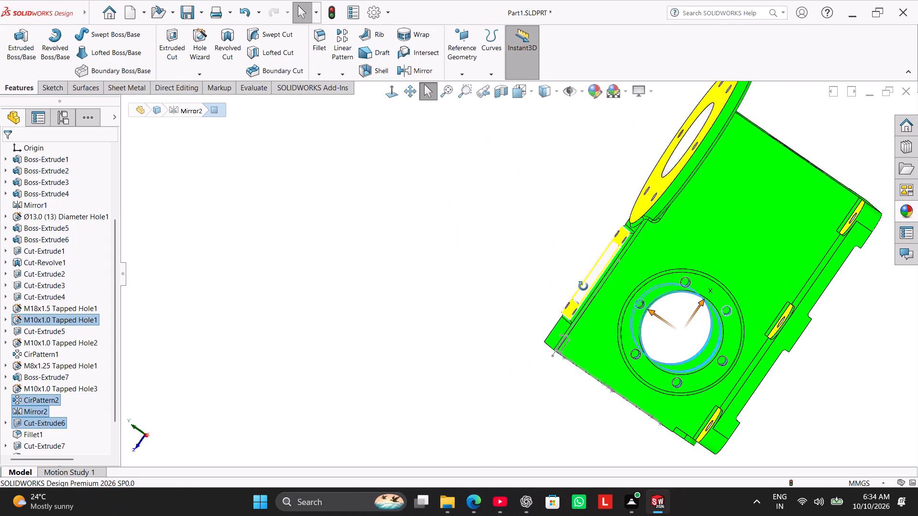
{"action": "middle_click_drag", "start_coordinate": [583, 286], "coordinate": [600, 356]}
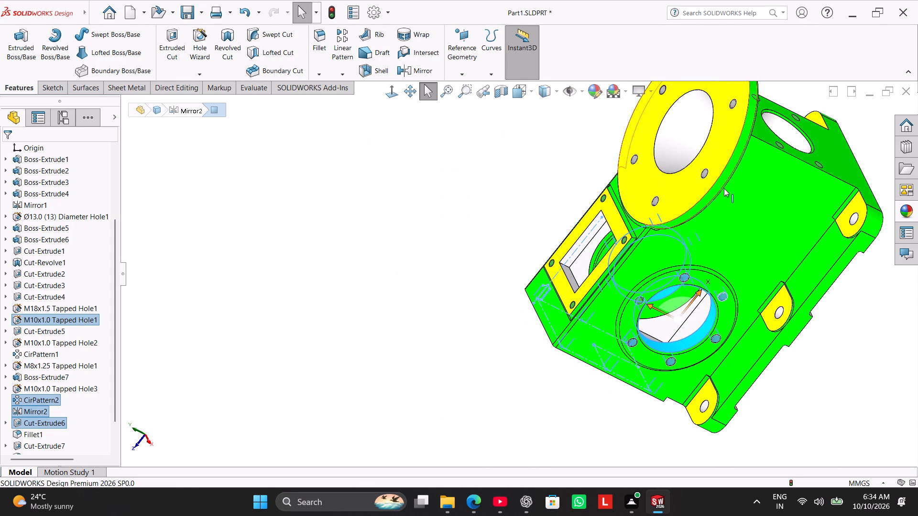
{"action": "left_click", "coordinate": [595, 98]}
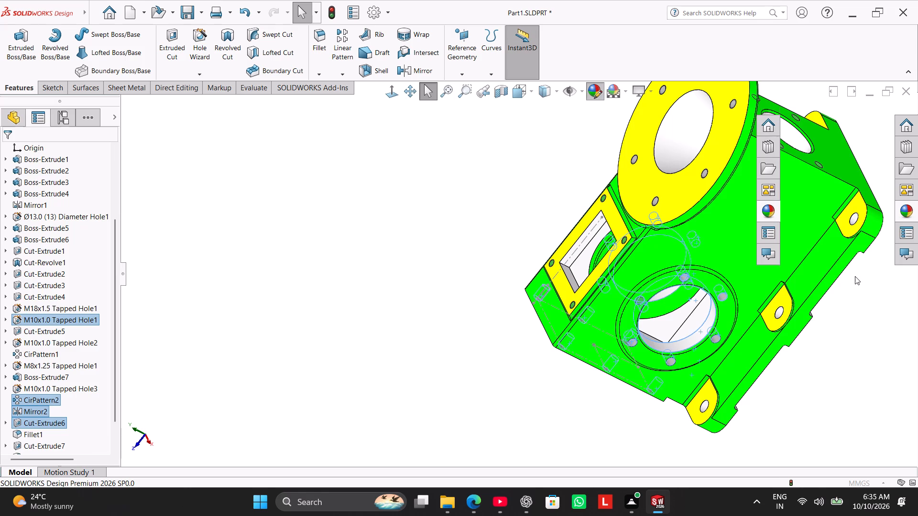
{"action": "triple_click", "coordinate": [830, 290]}
{"action": "double_click", "coordinate": [830, 291]}
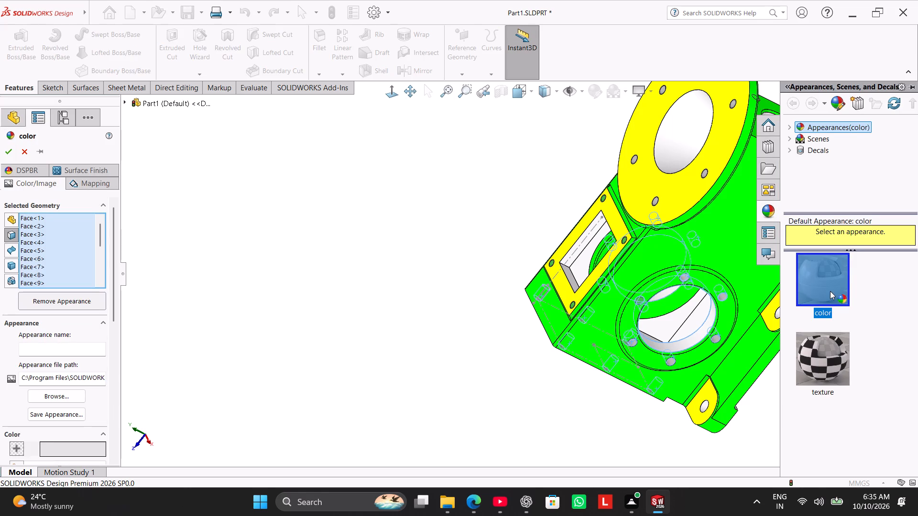
{"action": "middle_click_drag", "start_coordinate": [453, 326], "coordinate": [504, 332]}
{"action": "right_click_drag", "start_coordinate": [347, 282], "coordinate": [402, 235]}
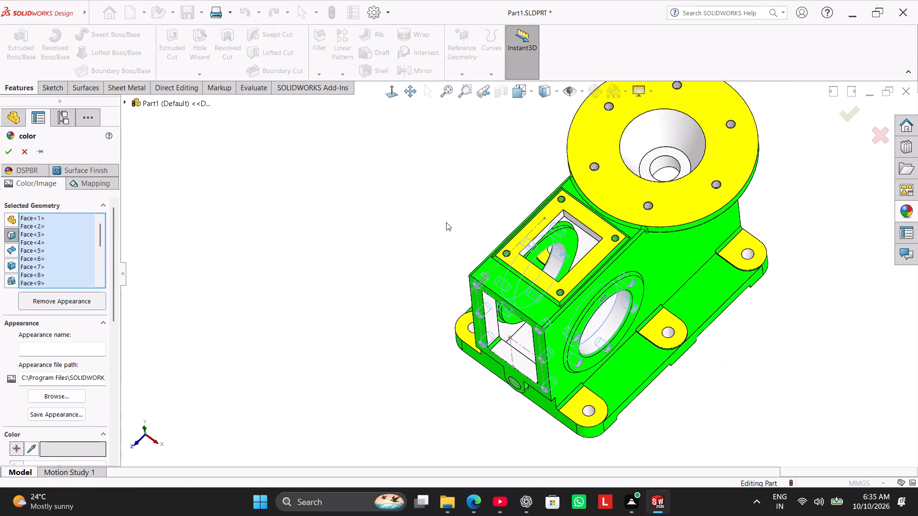
{"action": "left_click", "coordinate": [276, 254]}
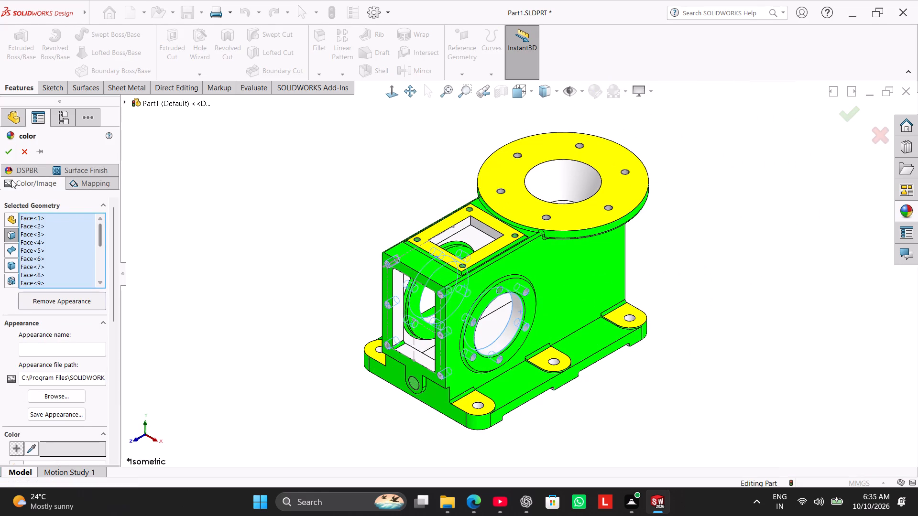
{"action": "left_click", "coordinate": [7, 155]}
{"action": "right_click_drag", "start_coordinate": [263, 266], "coordinate": [340, 226]}
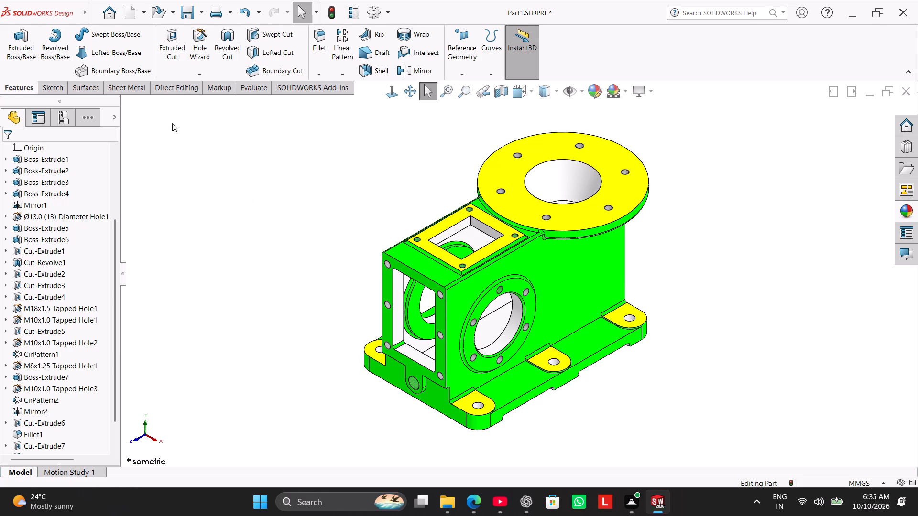
Save the housing part, rebuilding the document as part of the save.
{"action": "left_click", "coordinate": [191, 4]}
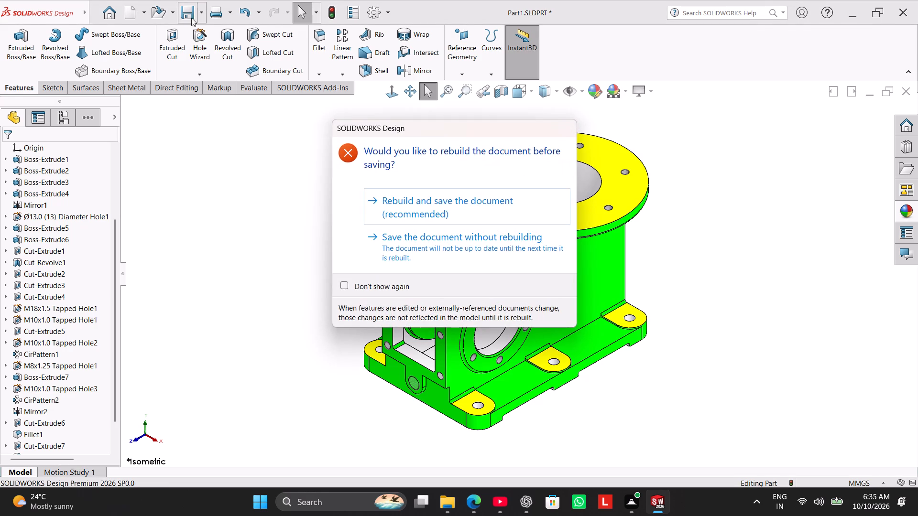
{"action": "left_click", "coordinate": [413, 200]}
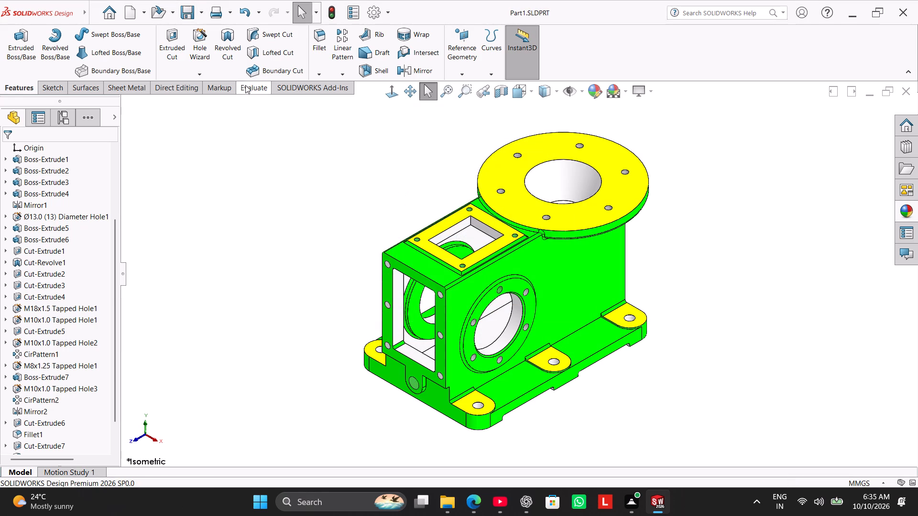
Save the part under the new name Flanged Valve Housing in the Work folder, copying the run name from the ChatGPT page in Edge.
{"action": "left_click", "coordinate": [201, 4]}
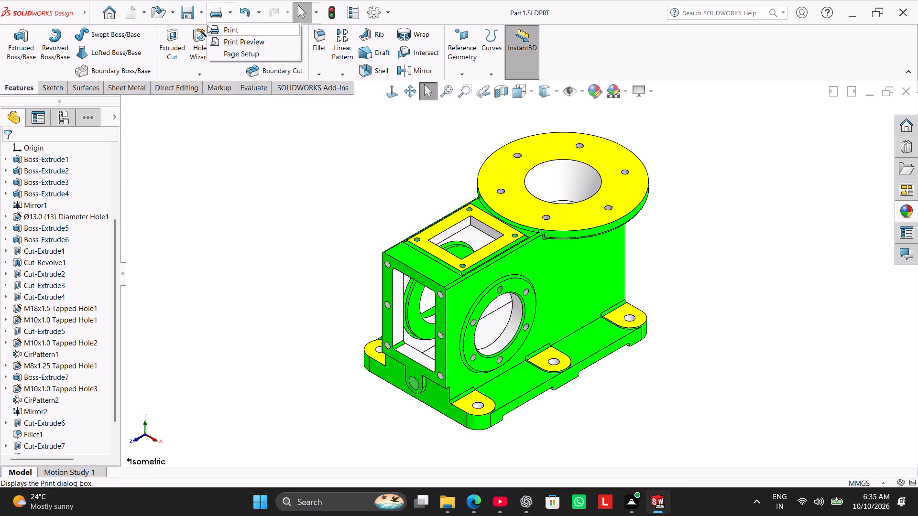
{"action": "left_click", "coordinate": [209, 38]}
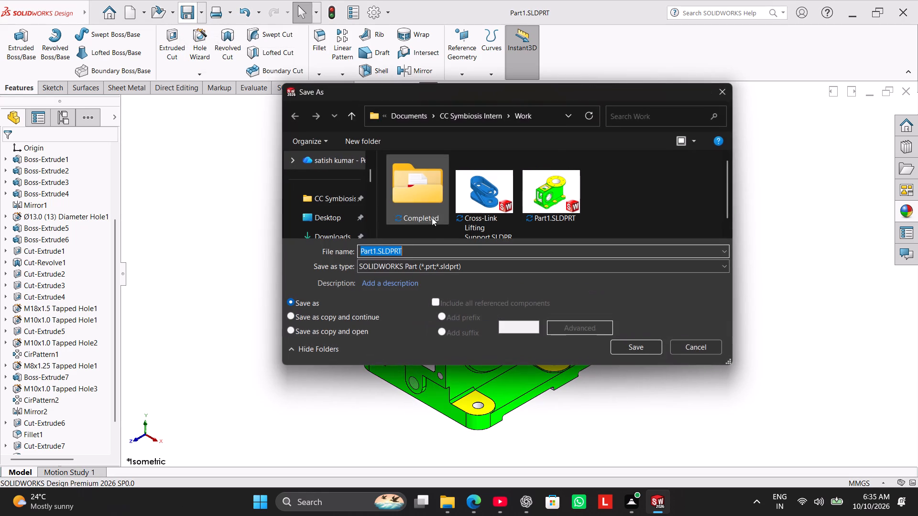
{"action": "key", "text": "ctrl+v"}
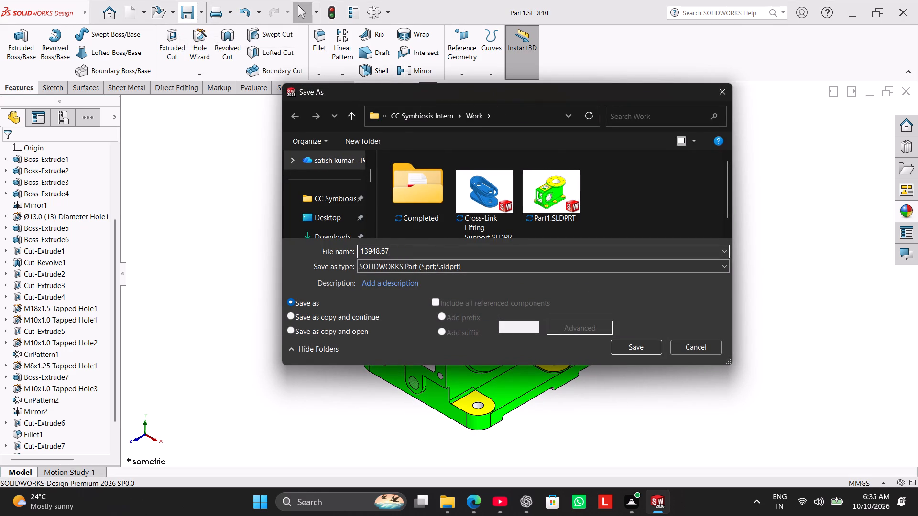
{"action": "key", "text": "ctrl+v"}
{"action": "left_click", "coordinate": [533, 505]}
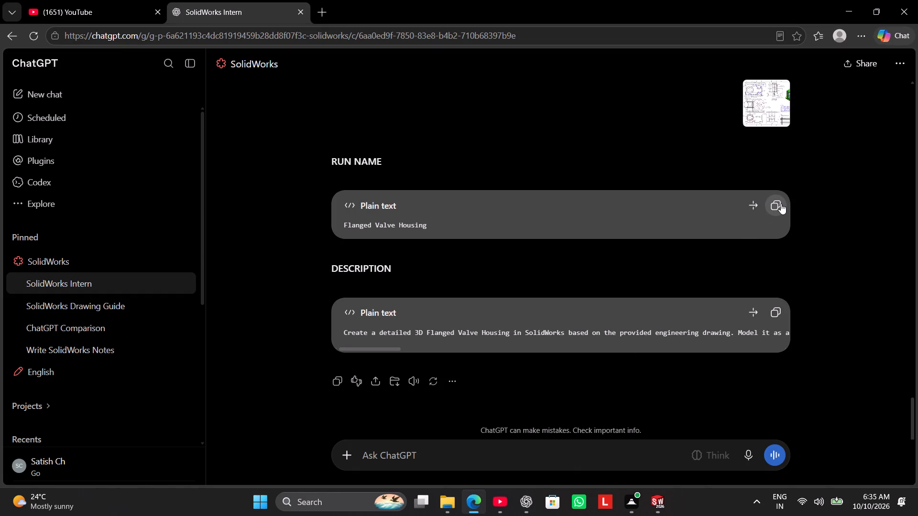
{"action": "left_click", "coordinate": [781, 204]}
{"action": "left_click", "coordinate": [767, 117]}
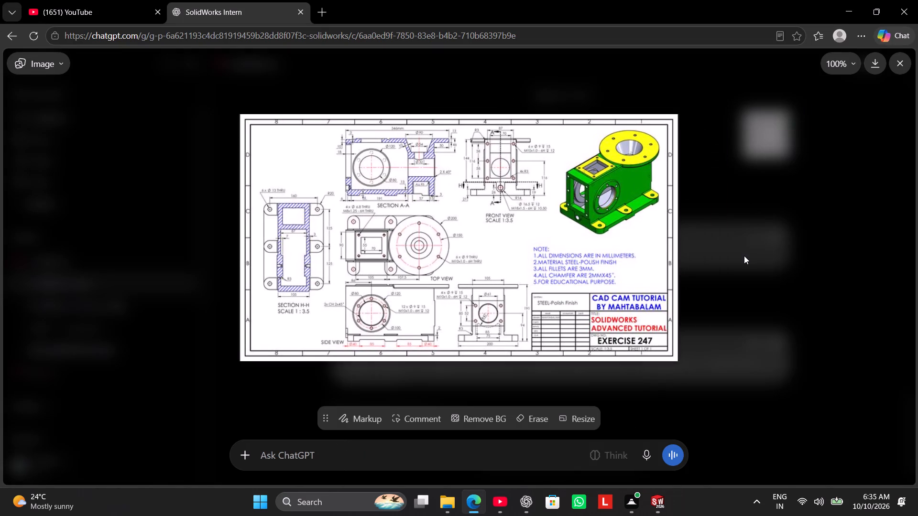
{"action": "left_click", "coordinate": [707, 402]}
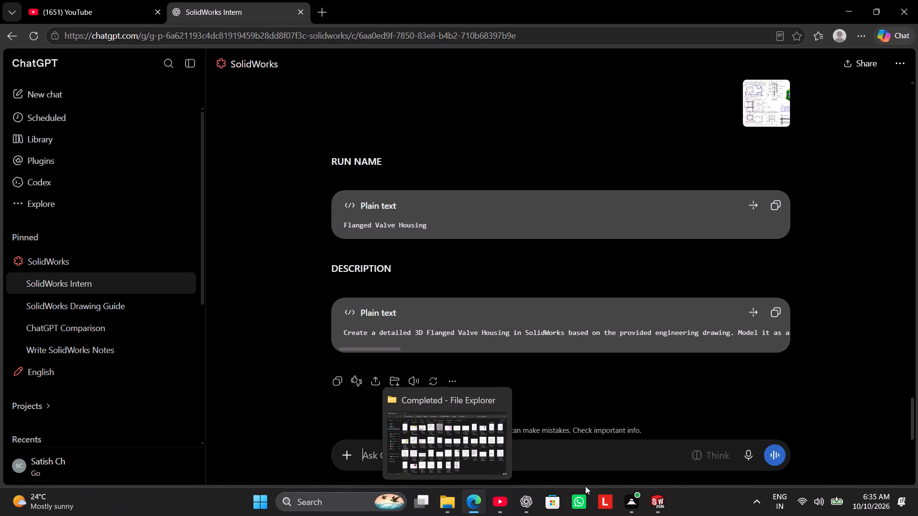
{"action": "left_click", "coordinate": [649, 501]}
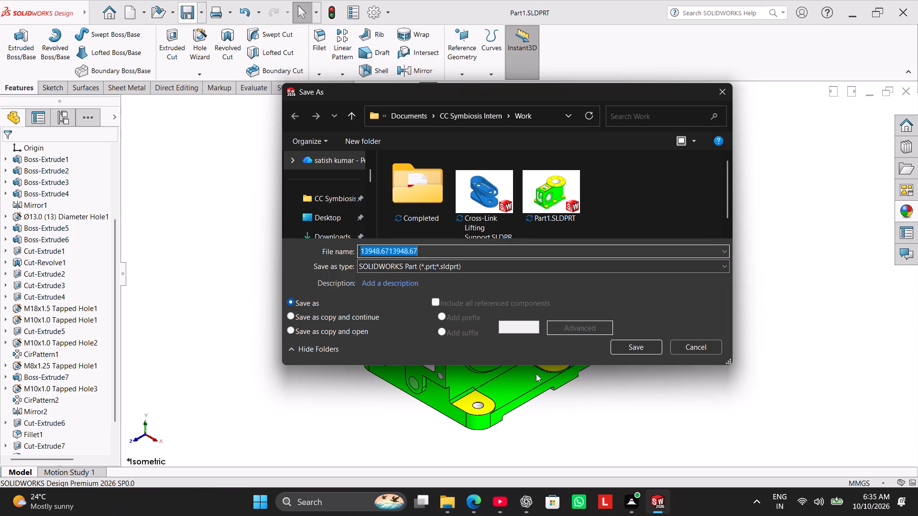
{"action": "key", "text": "ctrl+v"}
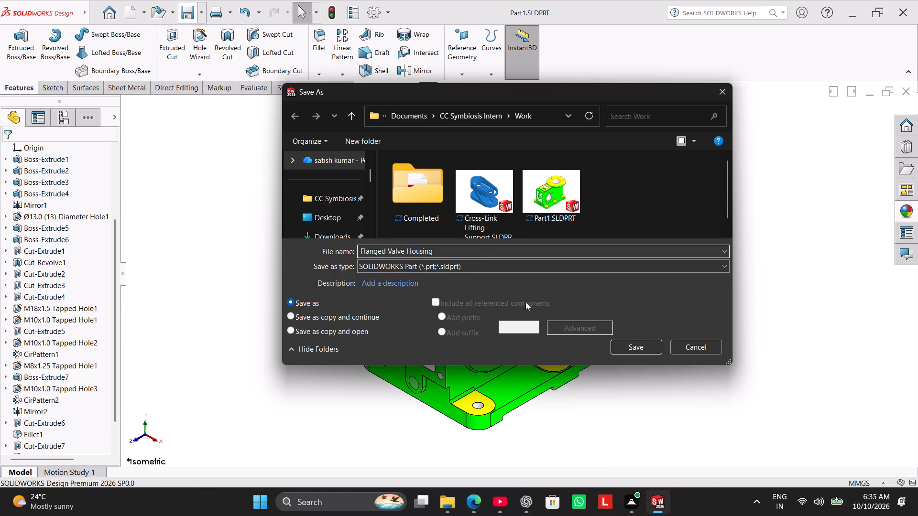
{"action": "left_click", "coordinate": [631, 348]}
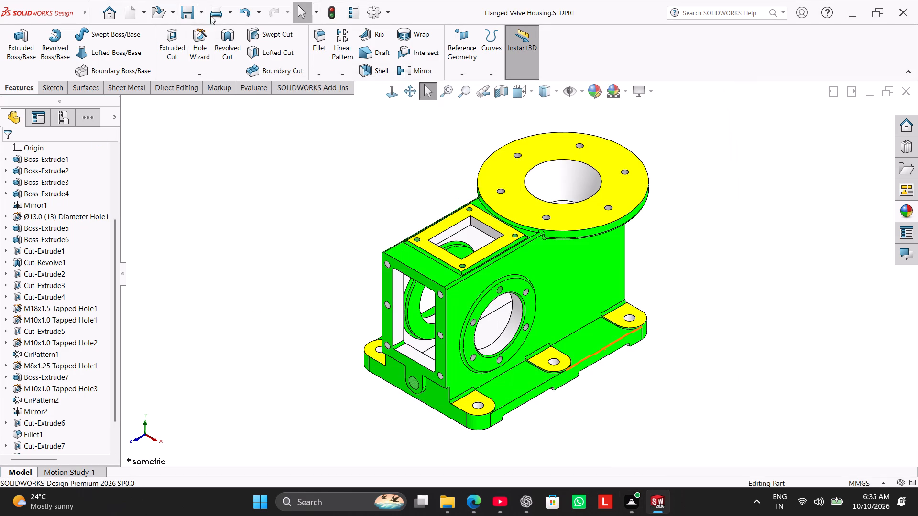
Export the Flanged Valve Housing part as an Adobe Portable Document Format (*.pdf) file.
{"action": "left_click", "coordinate": [198, 12]}
{"action": "left_click", "coordinate": [212, 38]}
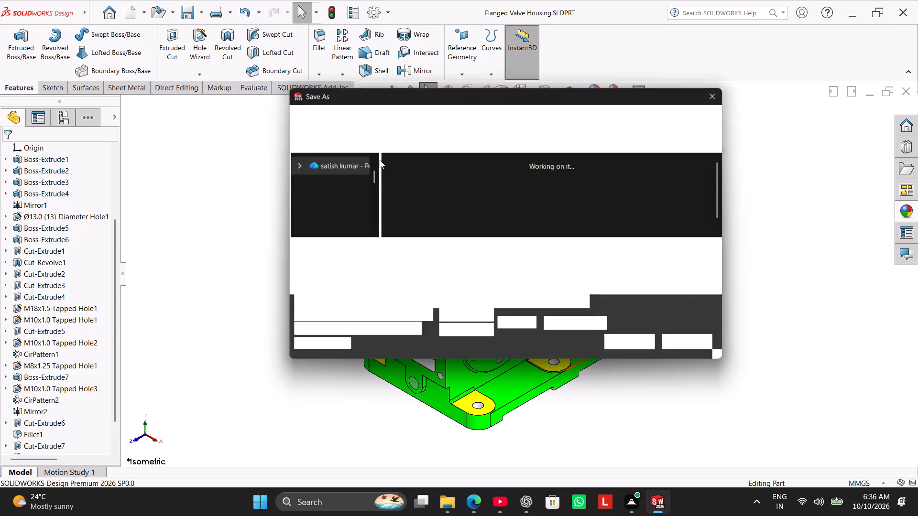
{"action": "left_click", "coordinate": [425, 267]}
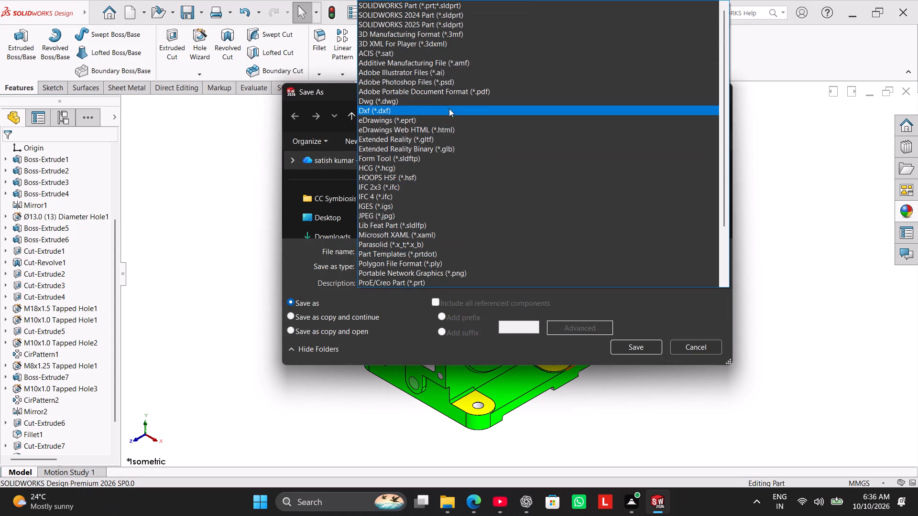
{"action": "left_click", "coordinate": [467, 92]}
{"action": "left_click", "coordinate": [641, 369]}
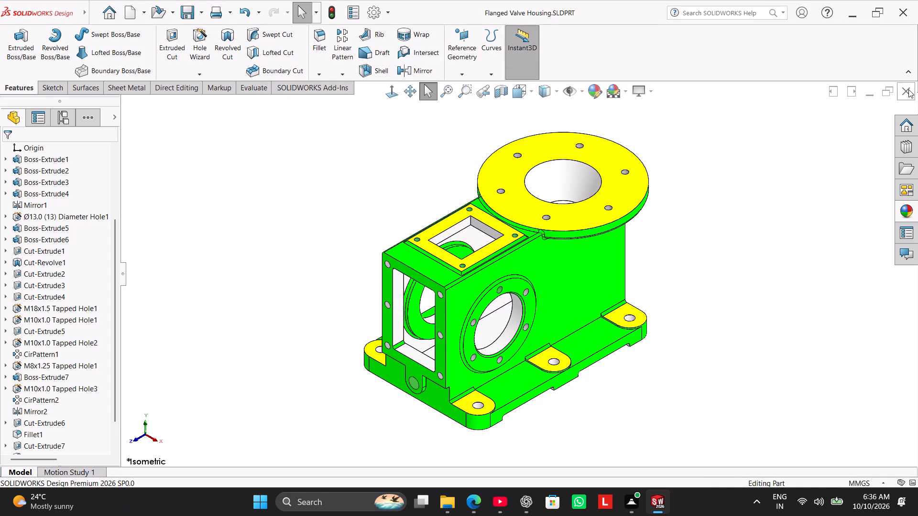
Close the Flanged Valve Housing part and minimize the SOLIDWORKS window.
{"action": "left_click", "coordinate": [908, 89]}
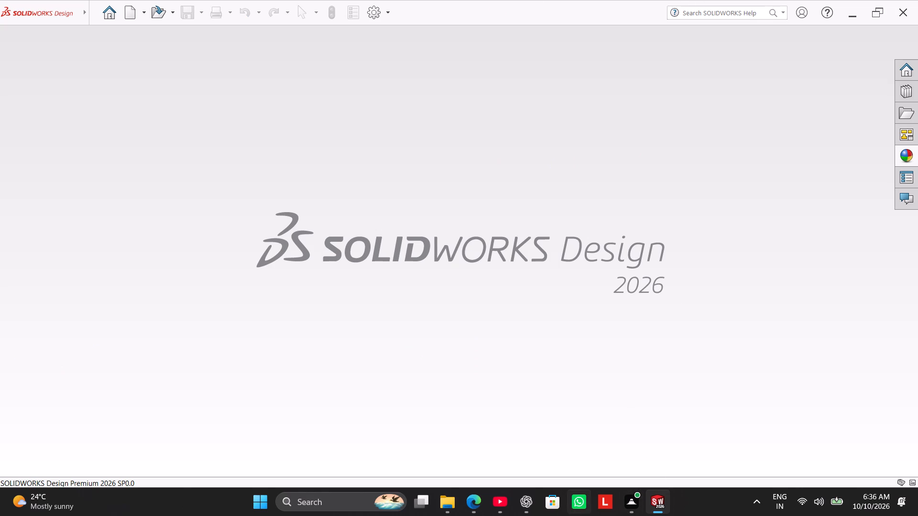
{"action": "left_click", "coordinate": [645, 496]}
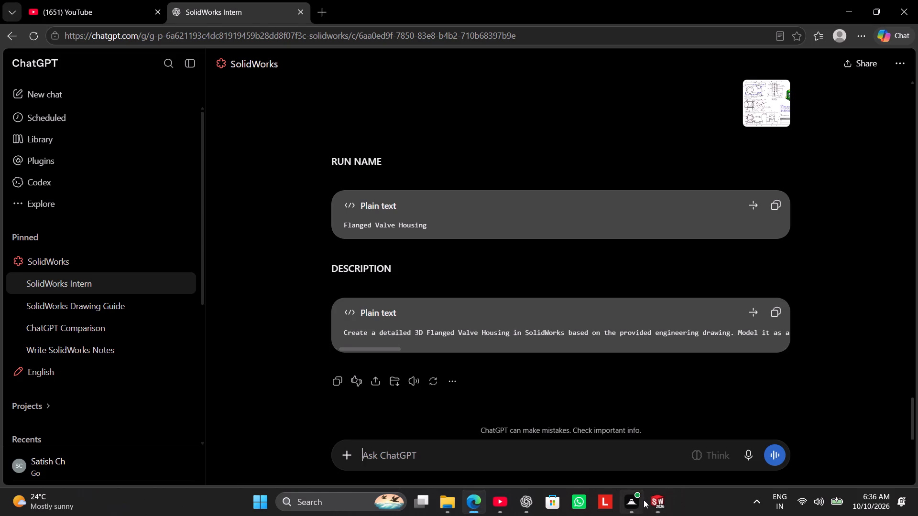